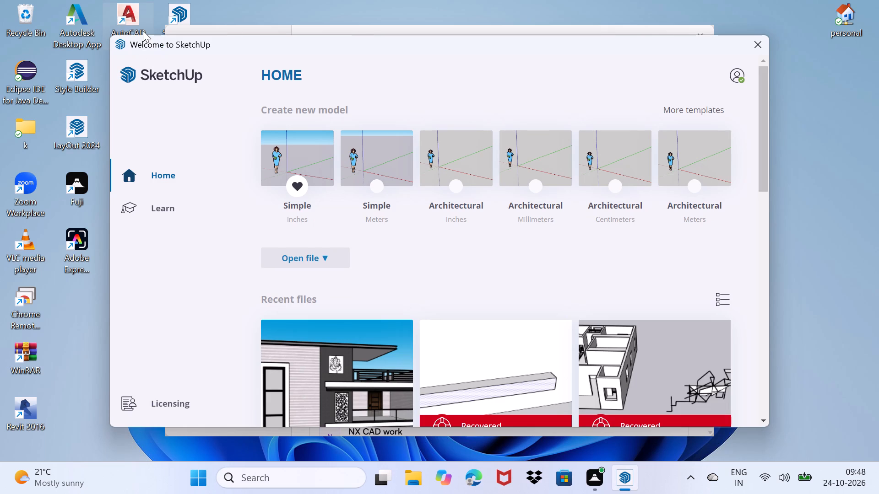
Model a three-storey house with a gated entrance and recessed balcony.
Look through the recent and recovered model files on the SketchUp welcome window's home page.
scroll(434, 451, up, 3)
scroll(527, 184, down, 5)
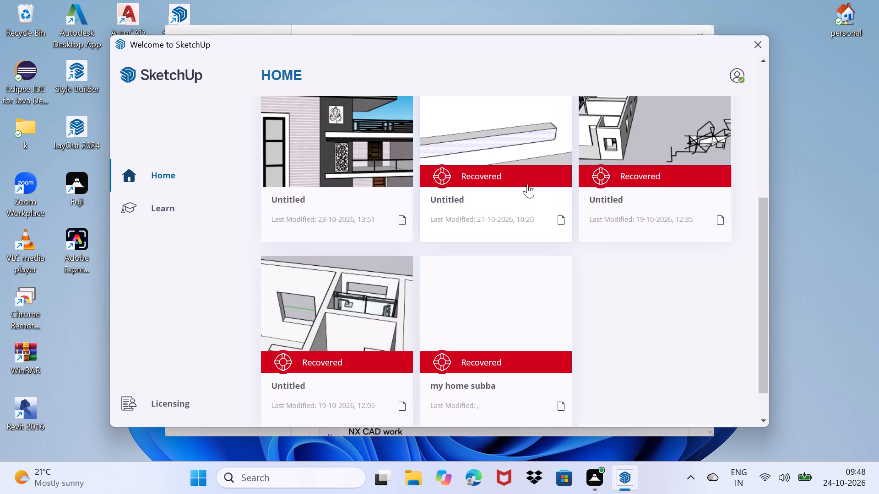
scroll(526, 197, up, 3)
scroll(673, 279, down, 4)
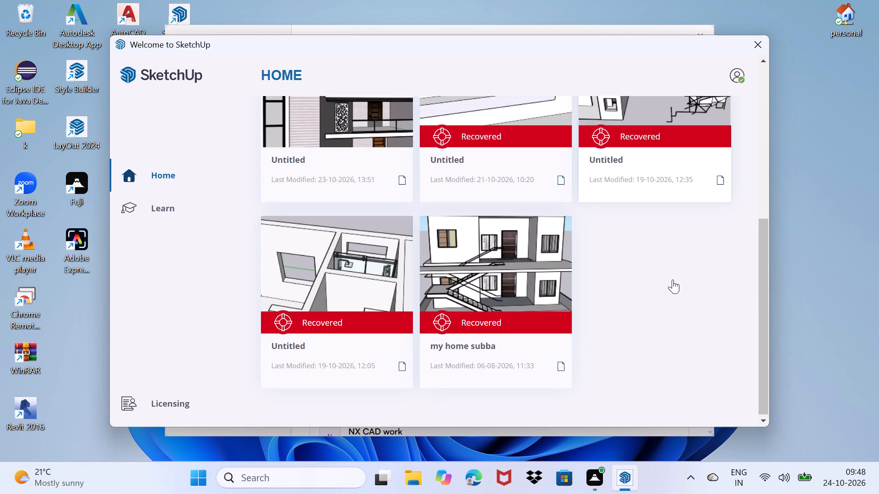
scroll(673, 279, down, 4)
scroll(613, 277, up, 6)
scroll(295, 222, down, 3)
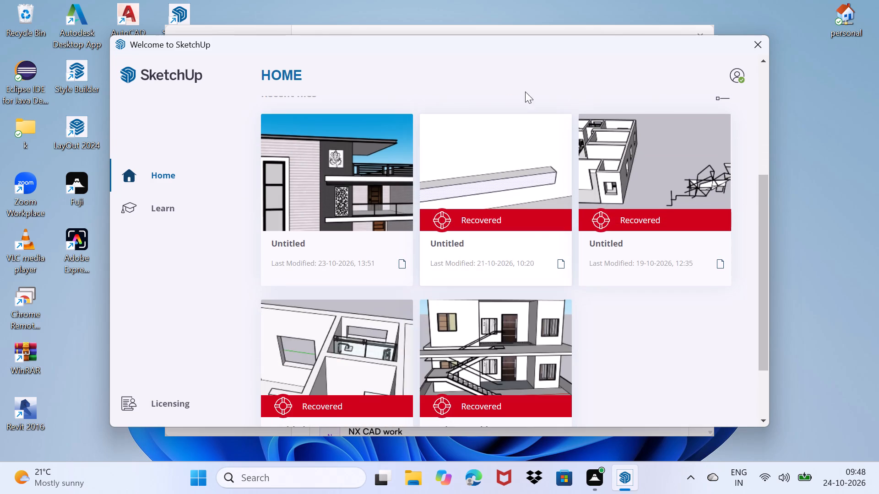
scroll(325, 156, up, 1)
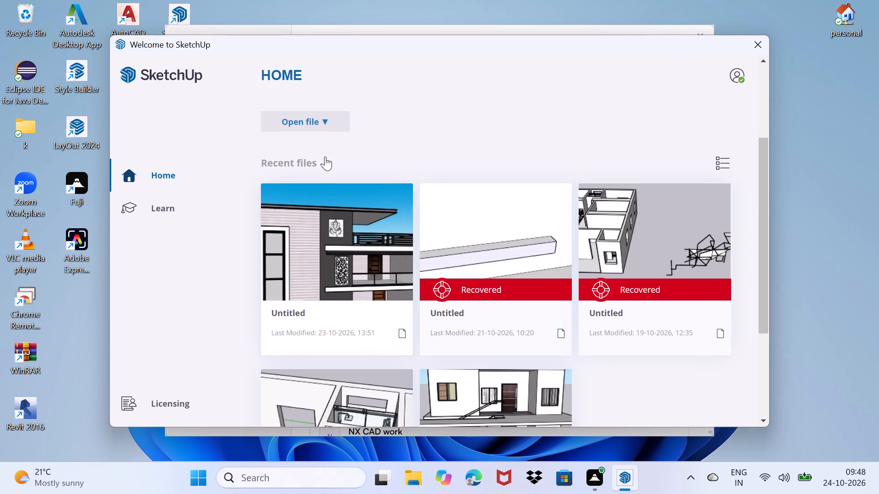
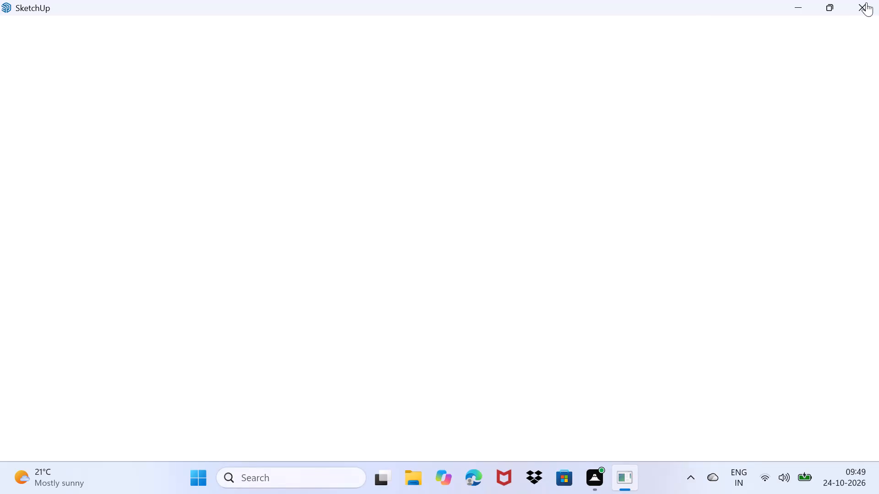
Force the unresponsive SketchUp program to close and dismiss the problem report to Microsoft.
click(863, 12)
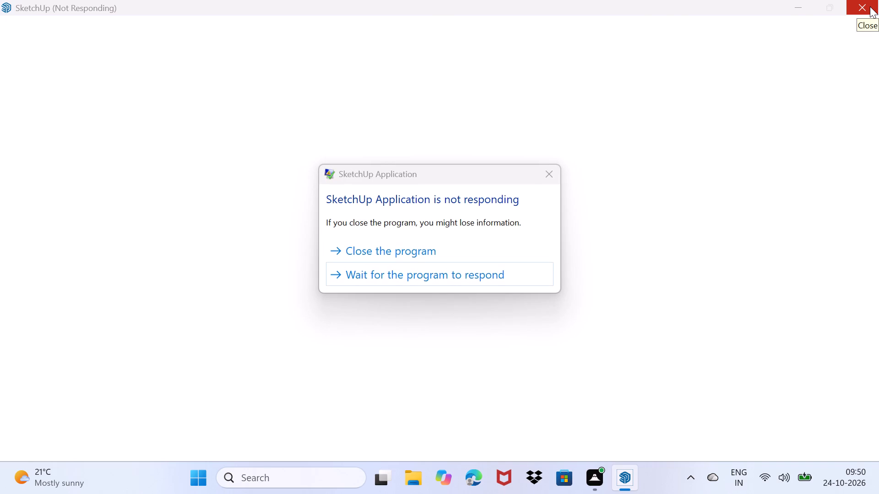
click(375, 253)
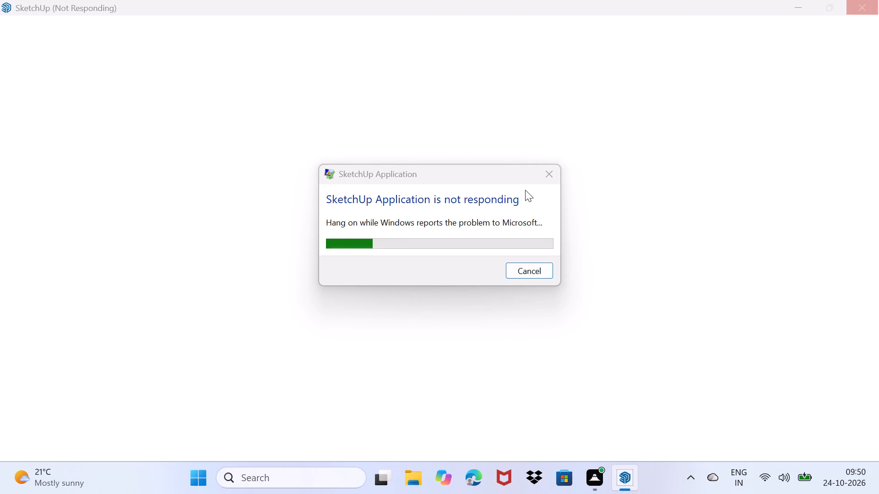
click(552, 182)
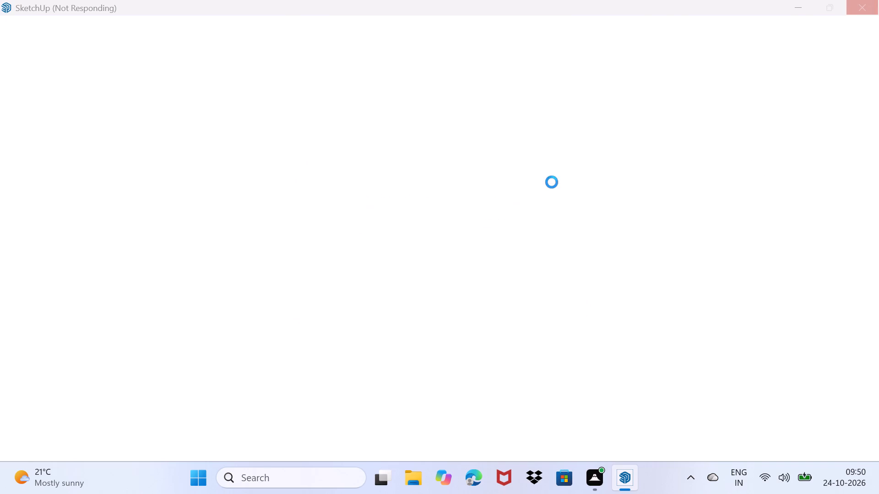
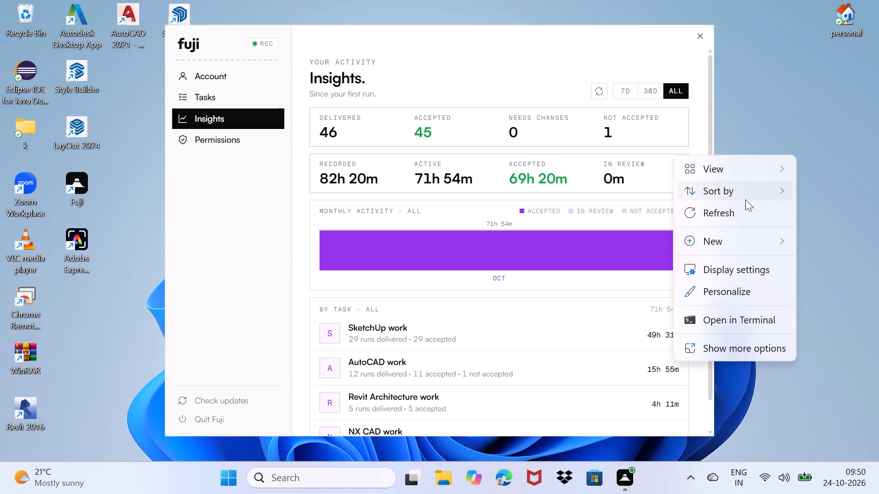
Refresh the desktop and relaunch SketchUp 2024 from its desktop shortcut.
click(738, 212)
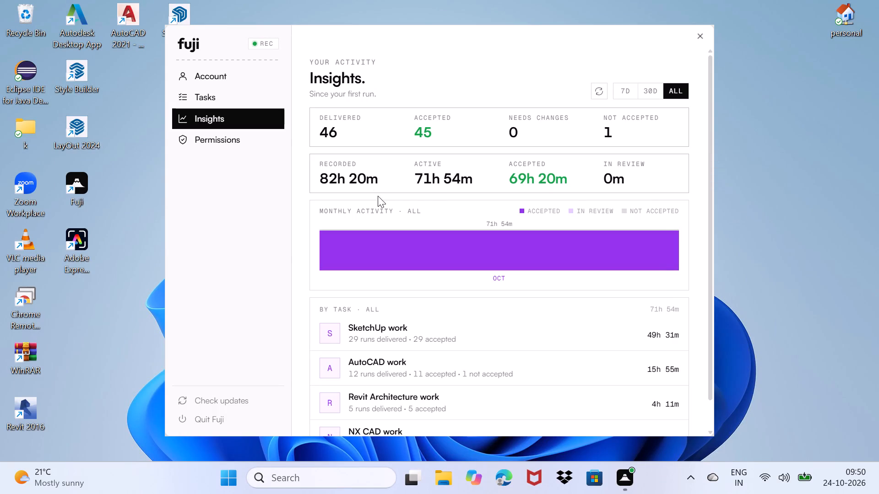
double_click(177, 1)
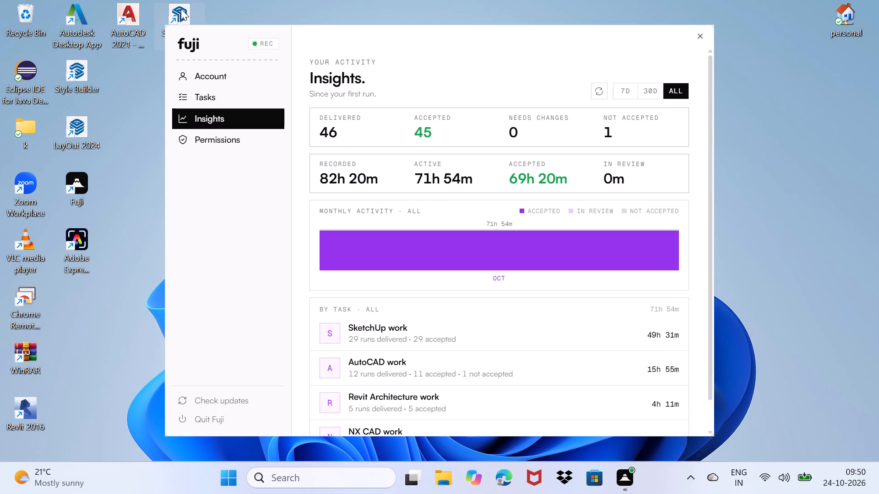
double_click(176, 11)
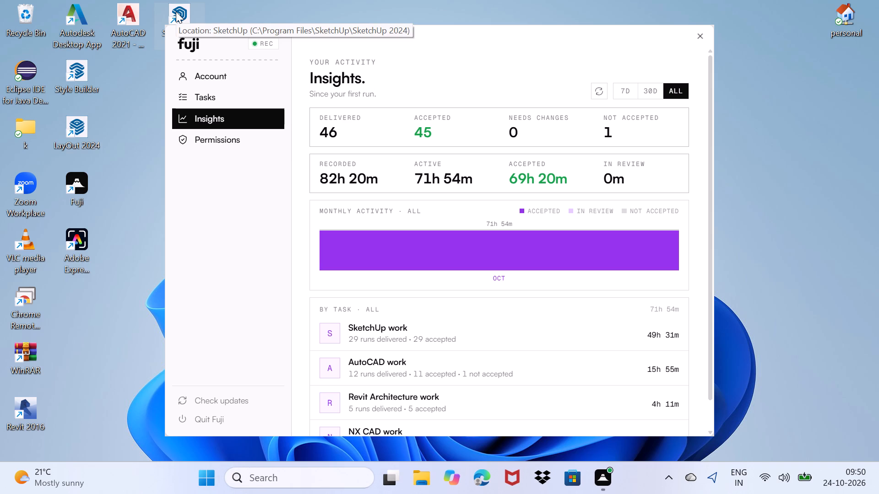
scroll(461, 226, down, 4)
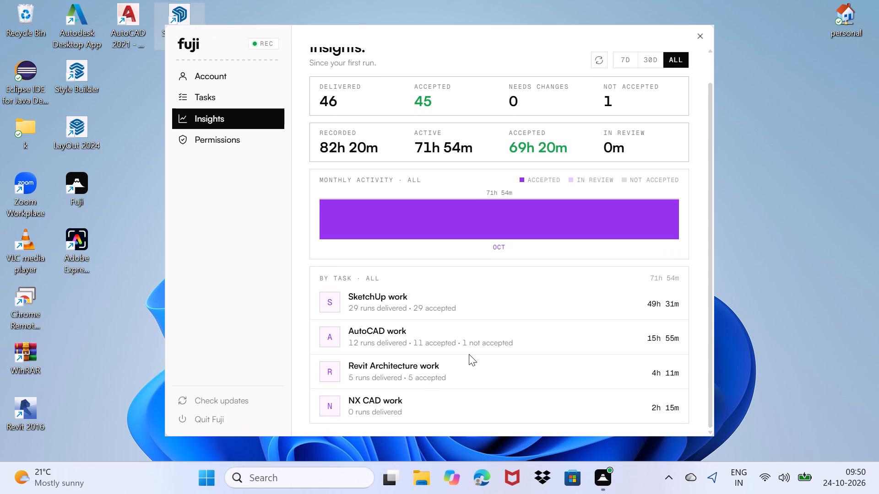
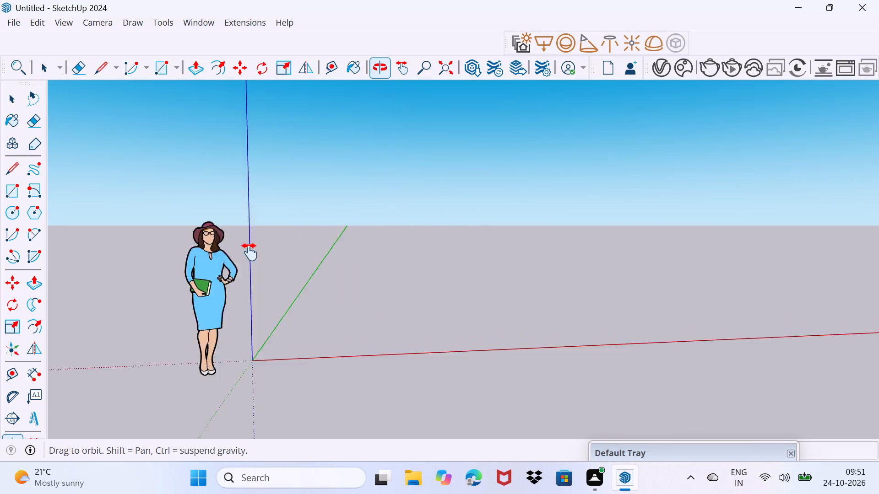
Draw a 60' by 50' rectangle on the ground beside the red axis for the building footprint.
middle_drag(258, 302, 281, 358)
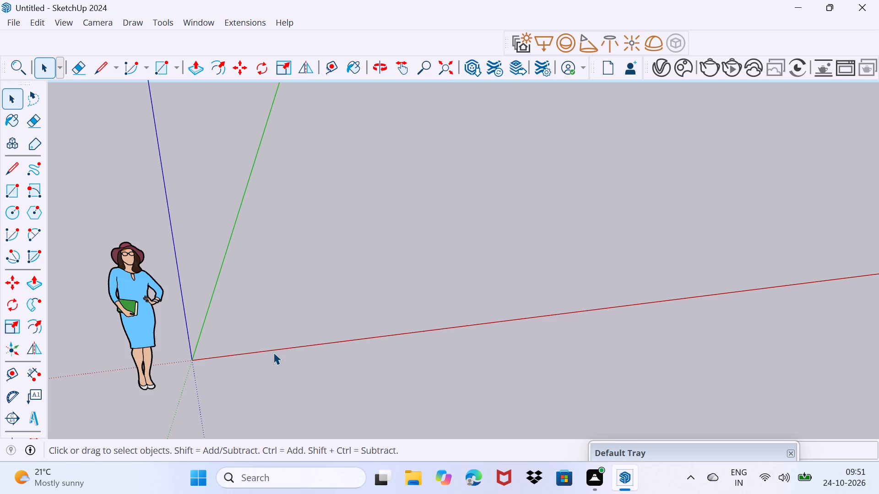
scroll(0, 6, down, 4)
scroll(158, 239, down, 2)
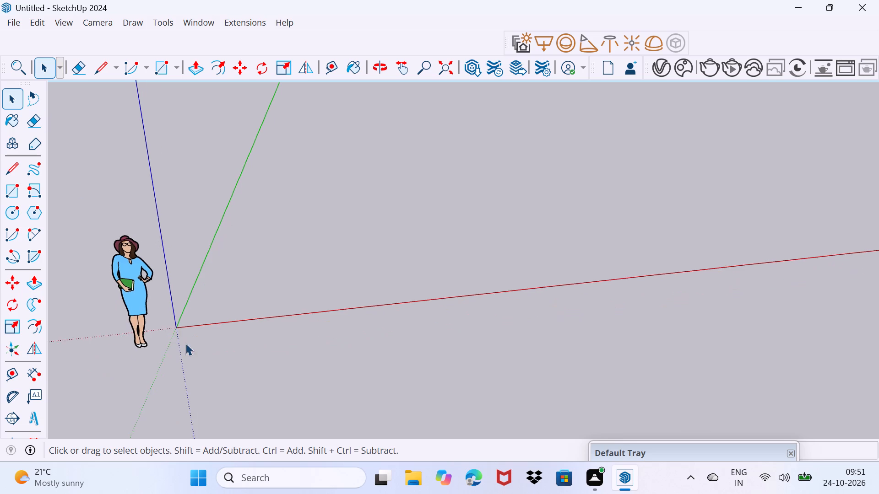
middle_drag(194, 342, 211, 308)
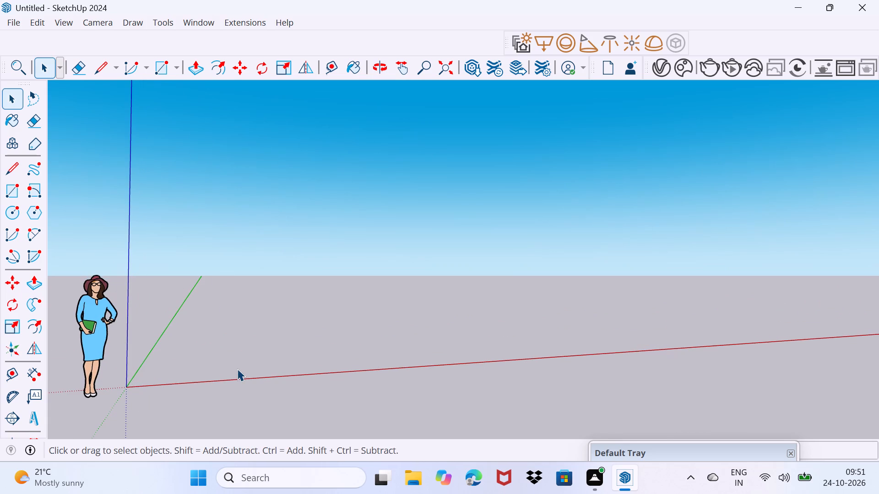
key(r)
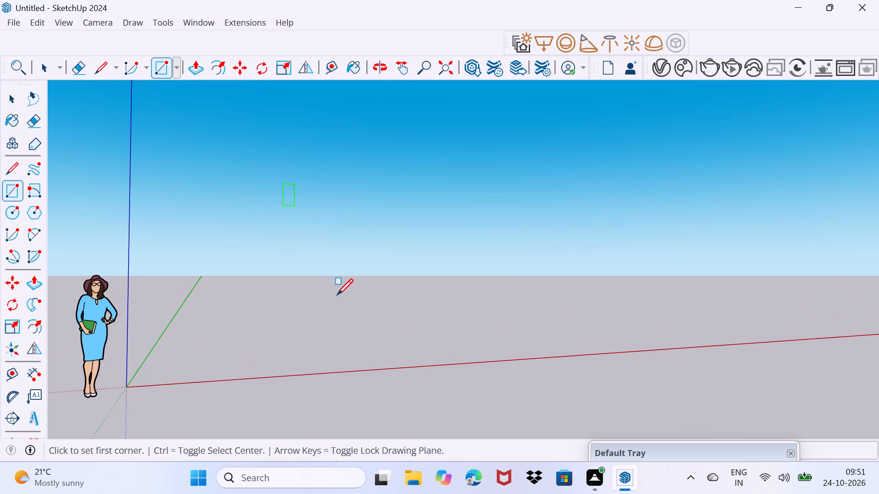
click(298, 371)
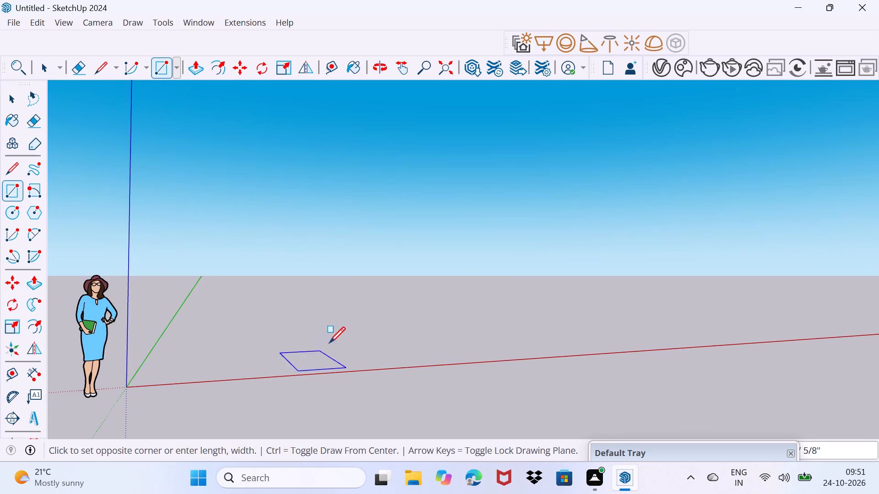
middle_drag(397, 271, 391, 364)
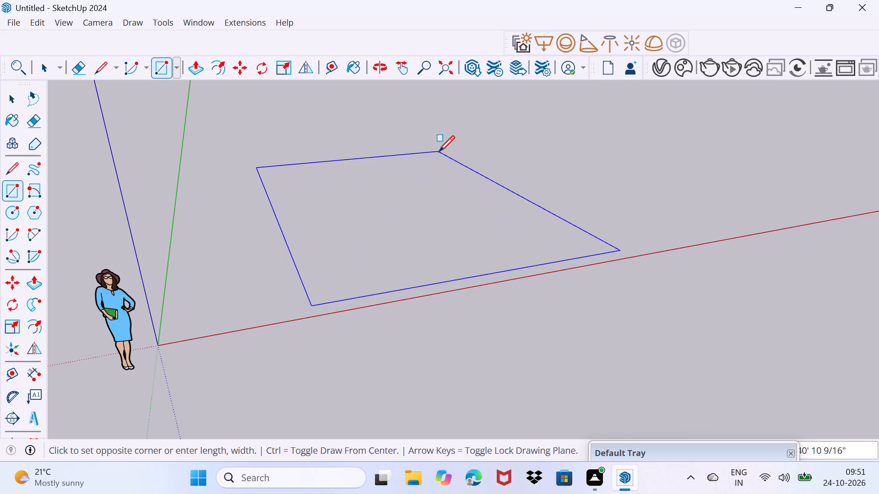
text(60)
text(',)
key(5)
text(0')
key(Return)
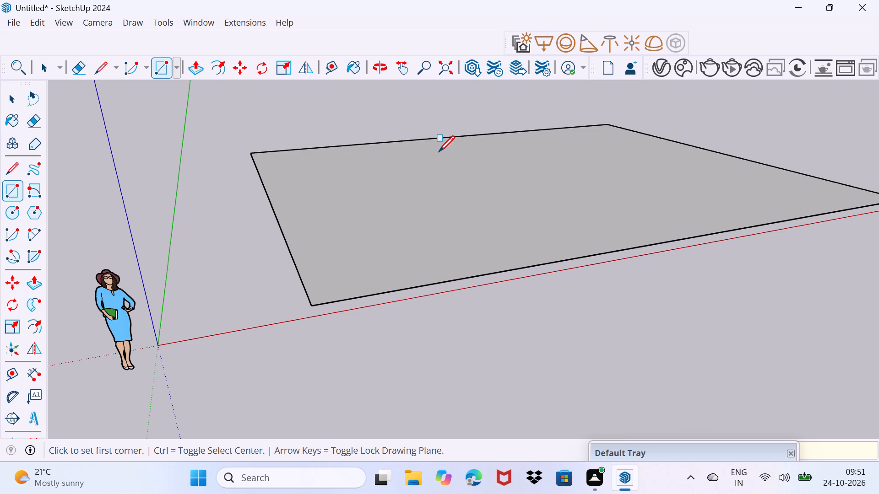
key(space)
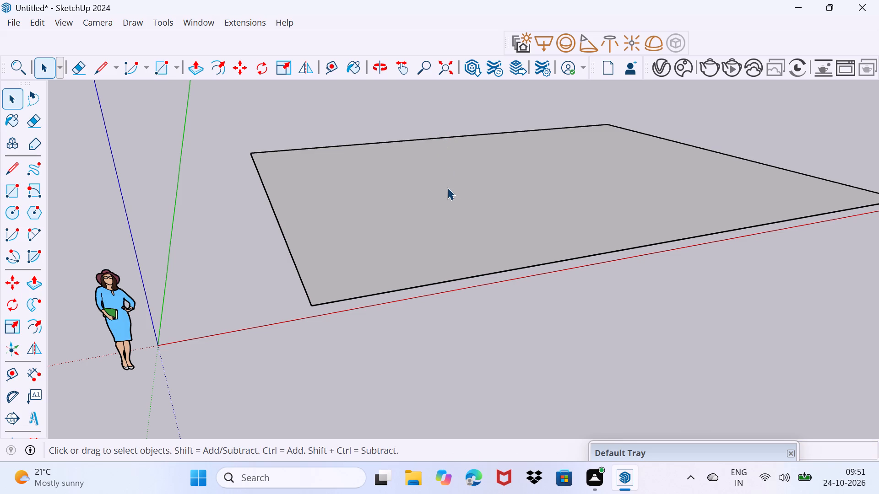
Push/Pull the rectangular footprint up 10' to form the lower storey.
click(447, 188)
key(p)
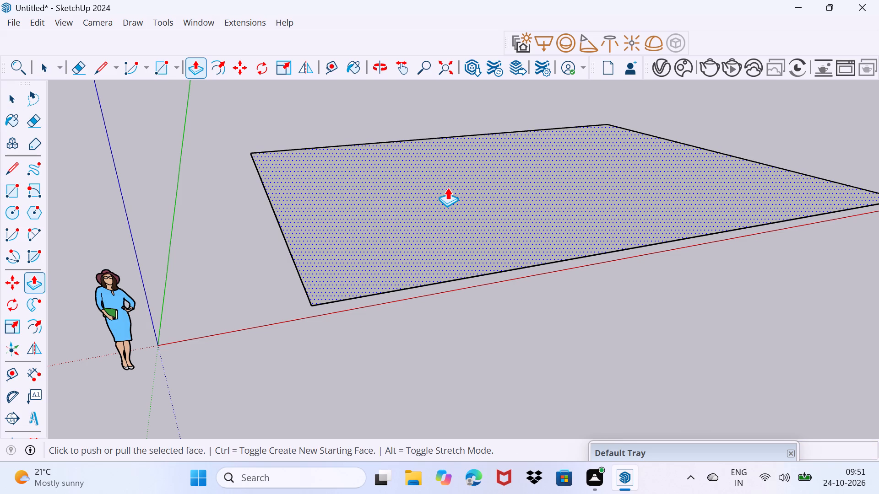
click(447, 188)
text(10')
key(Return)
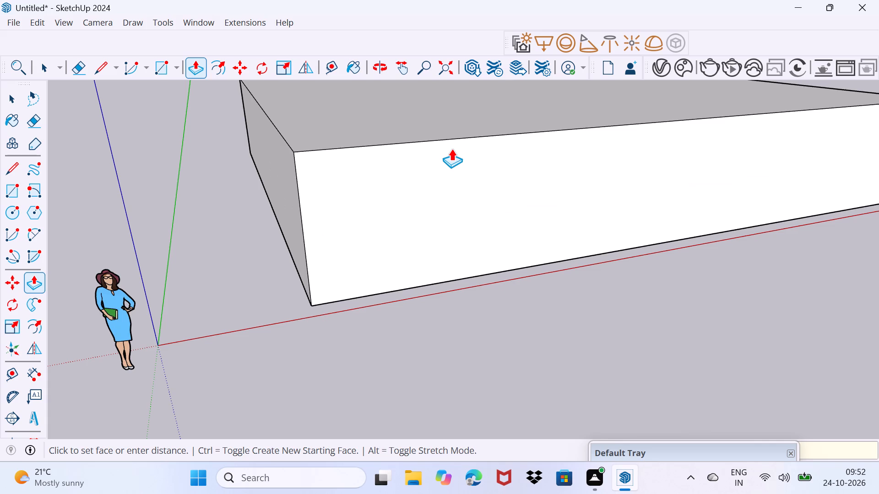
Push/Pull the block's top face up another 10' as a new starting face, forming a separate upper storey.
scroll(453, 149, down, 3)
middle_drag(466, 169, 310, 338)
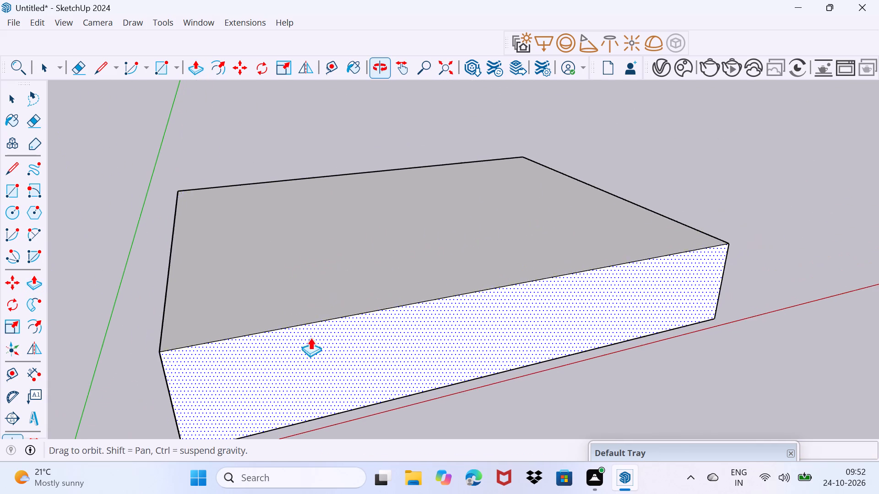
middle_drag(310, 338, 310, 345)
click(333, 279)
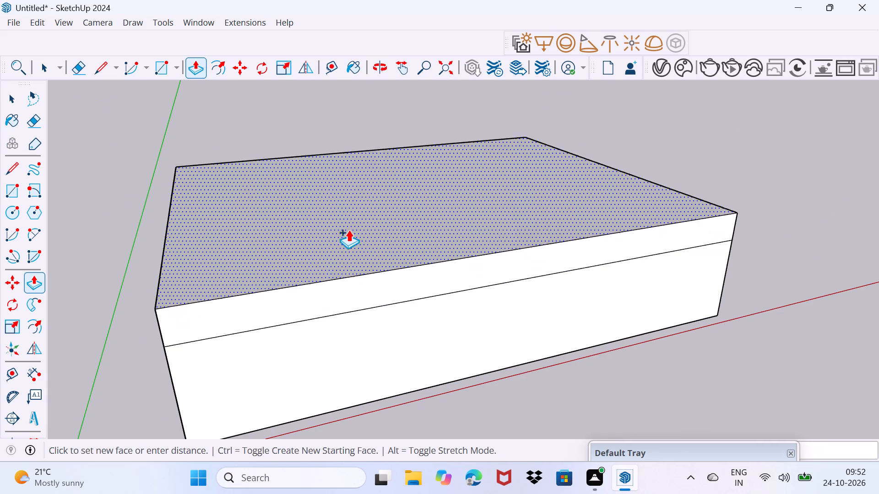
text(10')
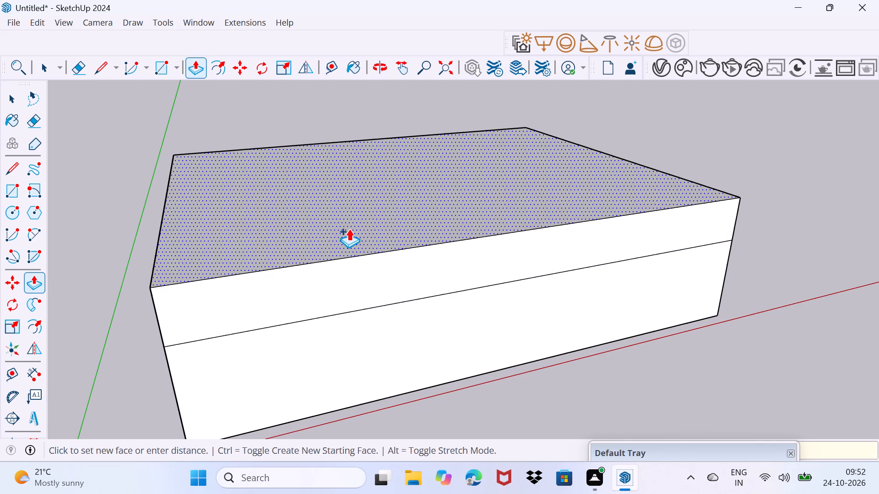
key(Return)
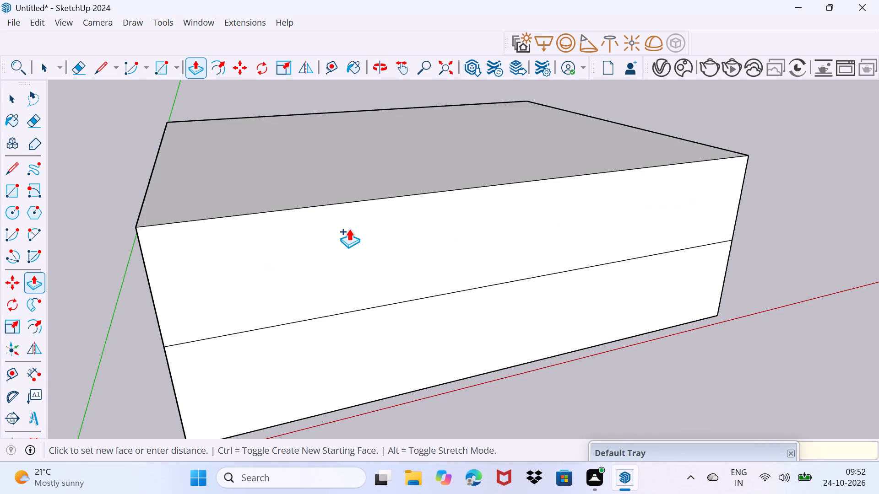
key(space)
Push the upper storey's 50' end face, on the side away from the human figure, slightly inward.
scroll(332, 253, down, 4)
middle_drag(304, 333, 531, 230)
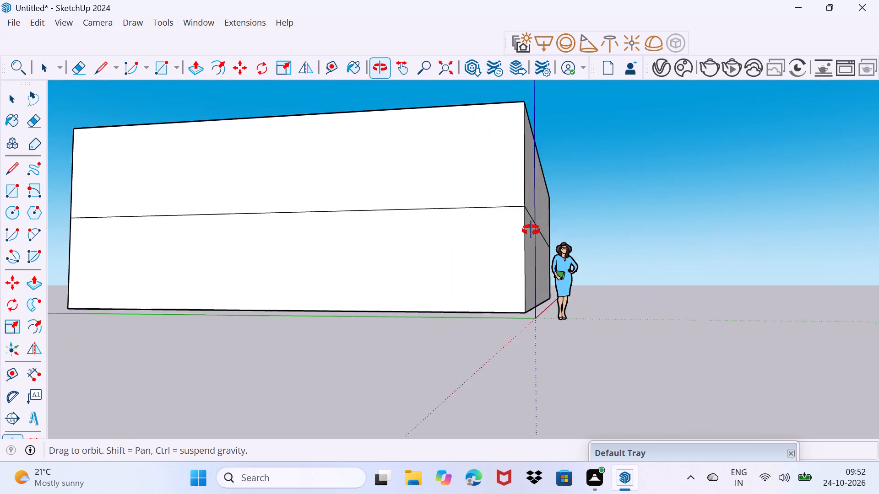
middle_drag(531, 230, 244, 250)
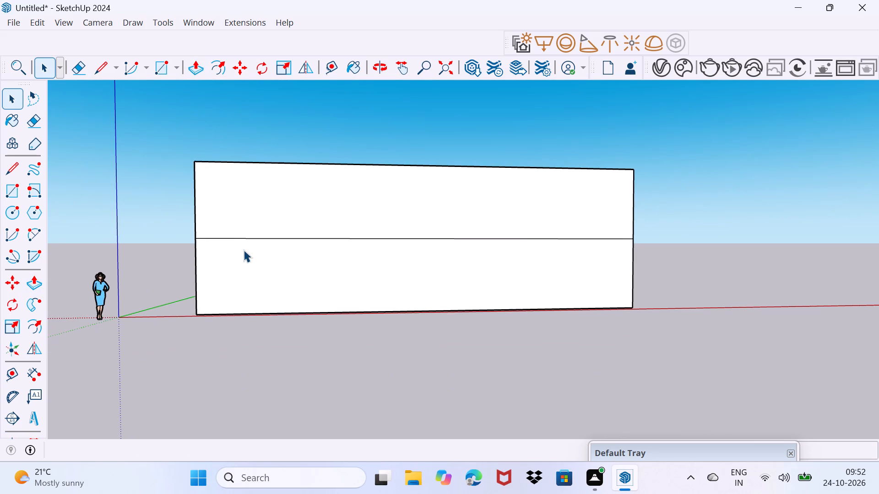
scroll(233, 265, down, 3)
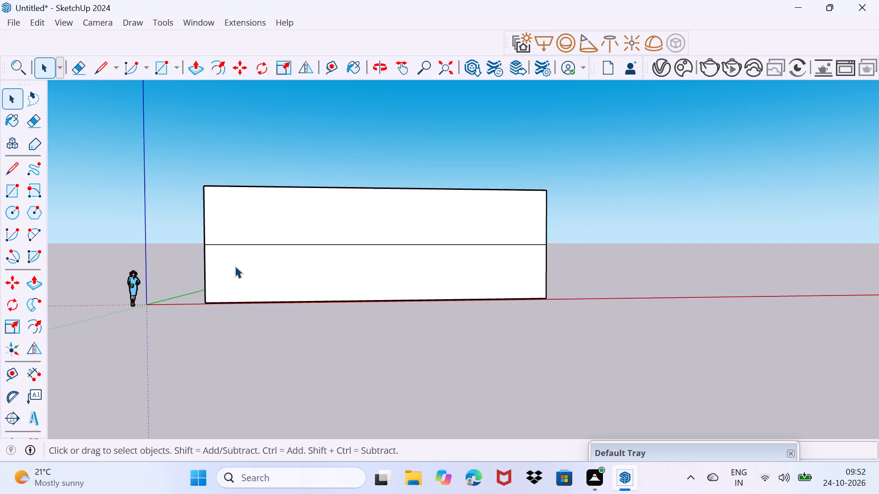
middle_drag(237, 268, 277, 328)
middle_drag(277, 313, 291, 307)
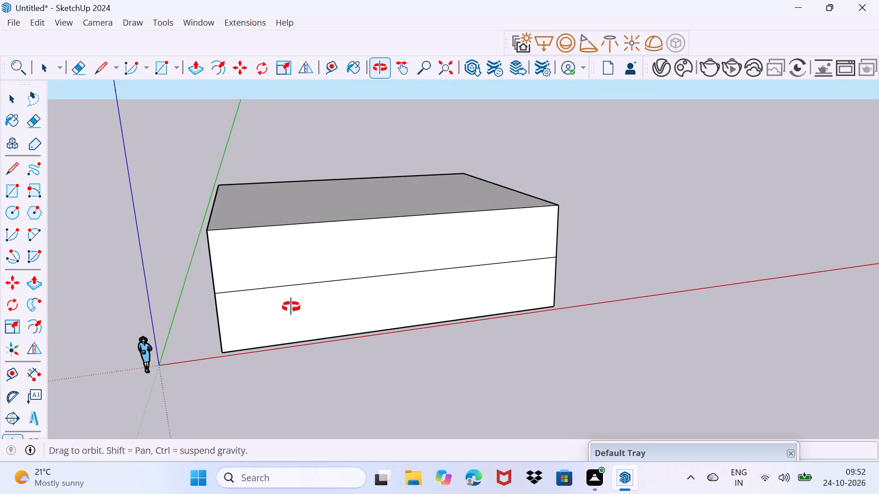
middle_drag(291, 307, 296, 301)
middle_drag(307, 316, 341, 297)
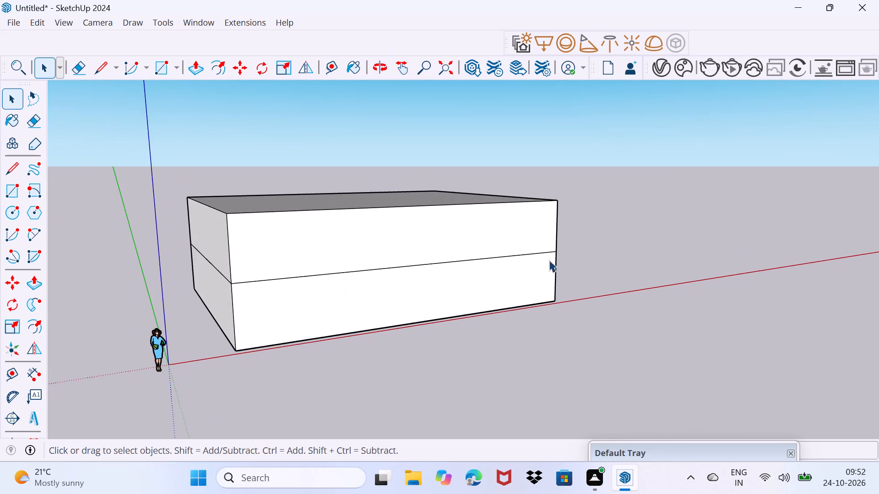
middle_drag(540, 264, 101, 264)
click(510, 243)
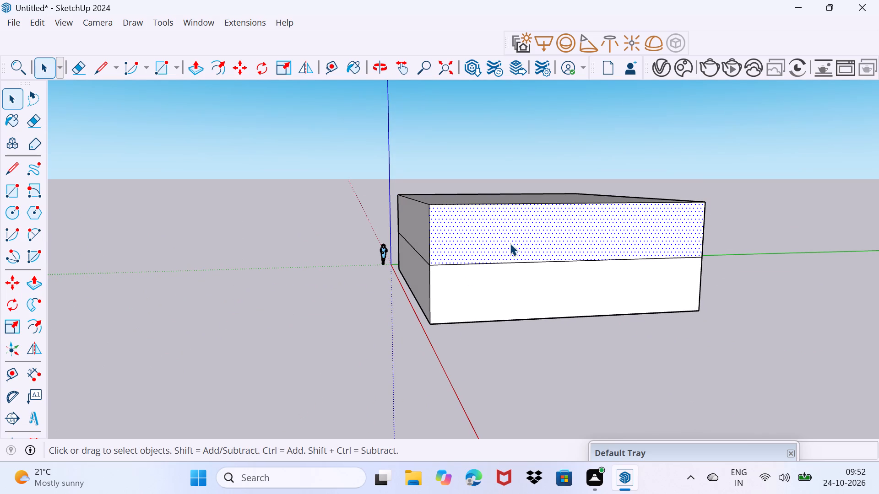
key(p)
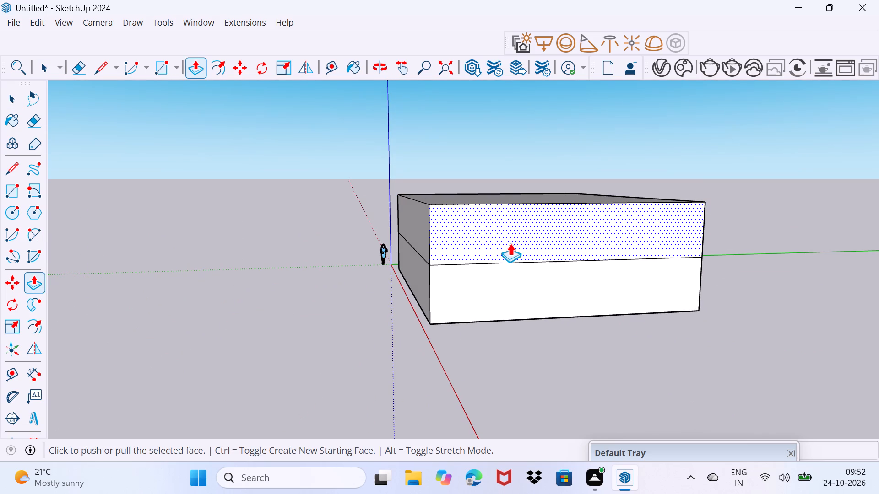
click(510, 243)
click(500, 242)
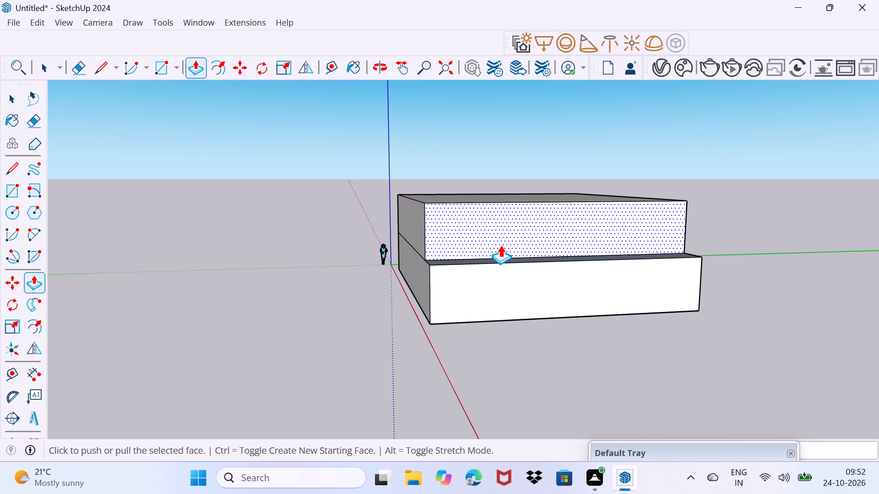
key(Escape)
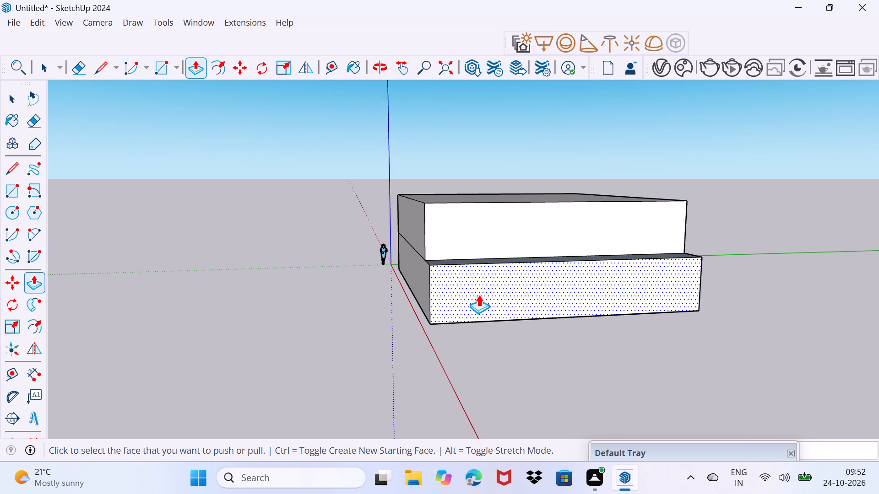
Push the lower storey's matching end face inward until it is flush with the upper storey.
click(478, 295)
click(476, 241)
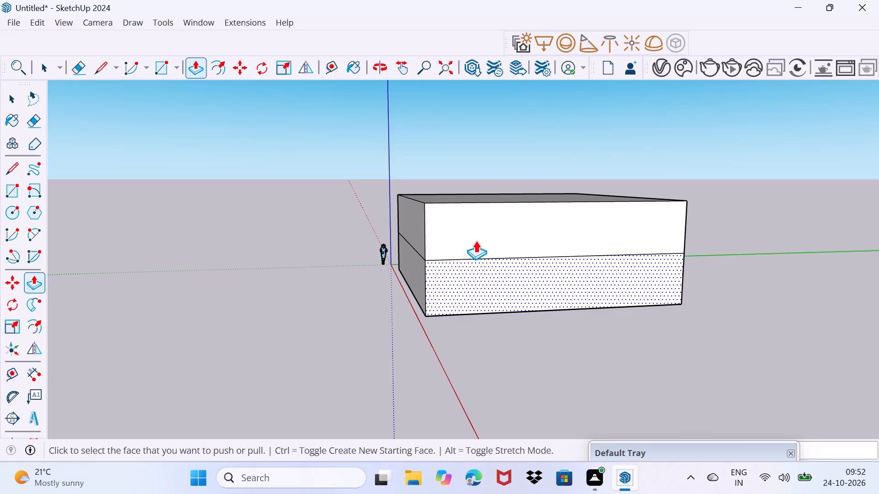
key(Escape)
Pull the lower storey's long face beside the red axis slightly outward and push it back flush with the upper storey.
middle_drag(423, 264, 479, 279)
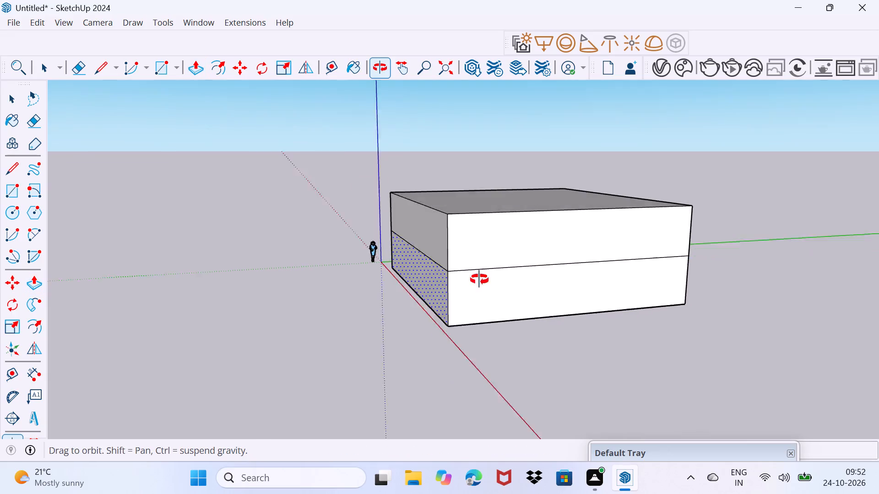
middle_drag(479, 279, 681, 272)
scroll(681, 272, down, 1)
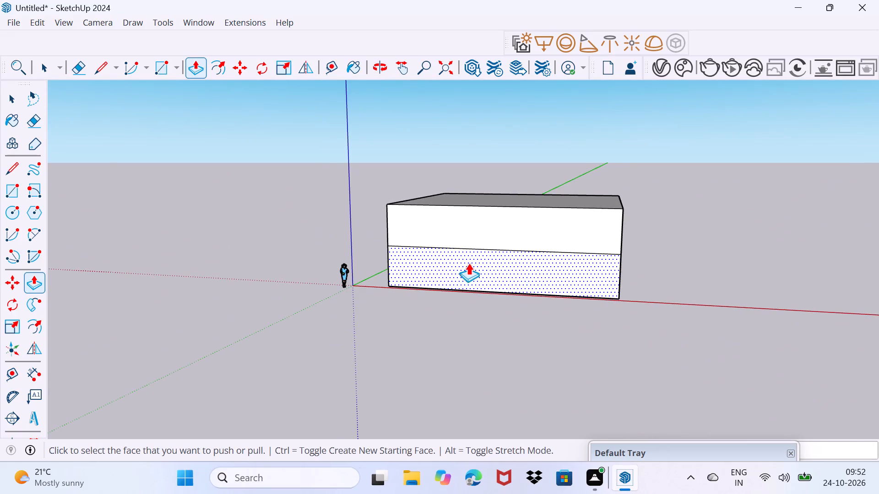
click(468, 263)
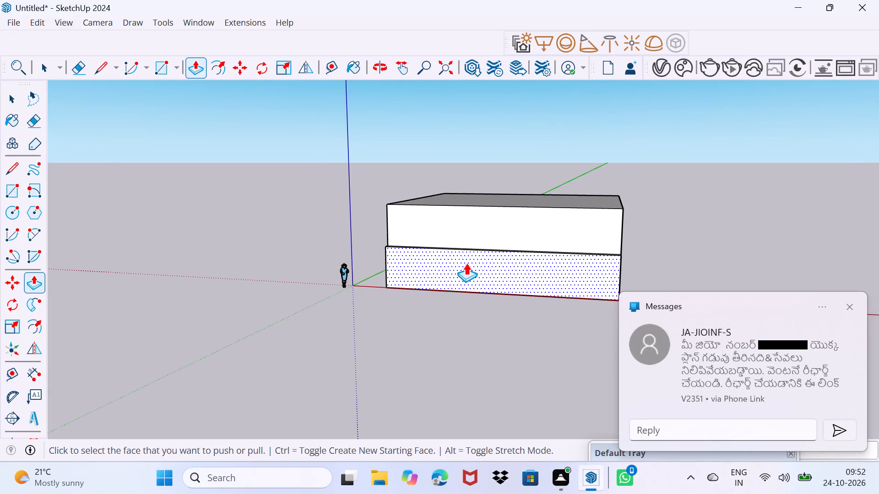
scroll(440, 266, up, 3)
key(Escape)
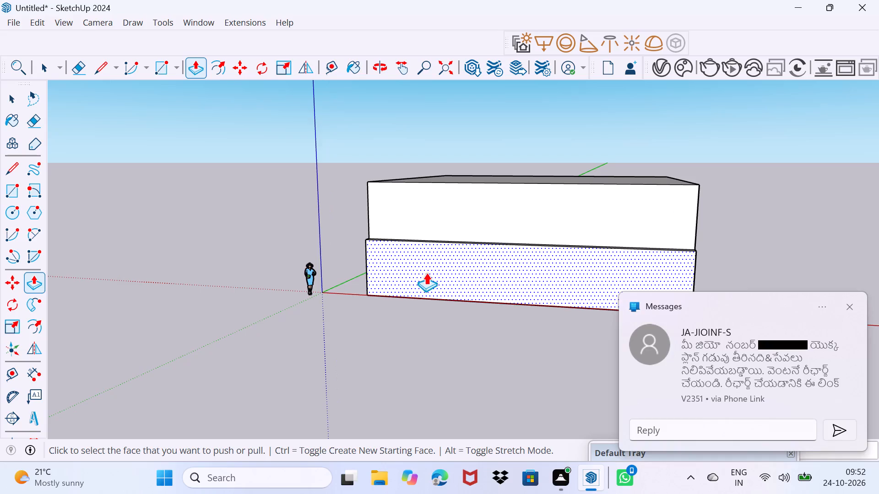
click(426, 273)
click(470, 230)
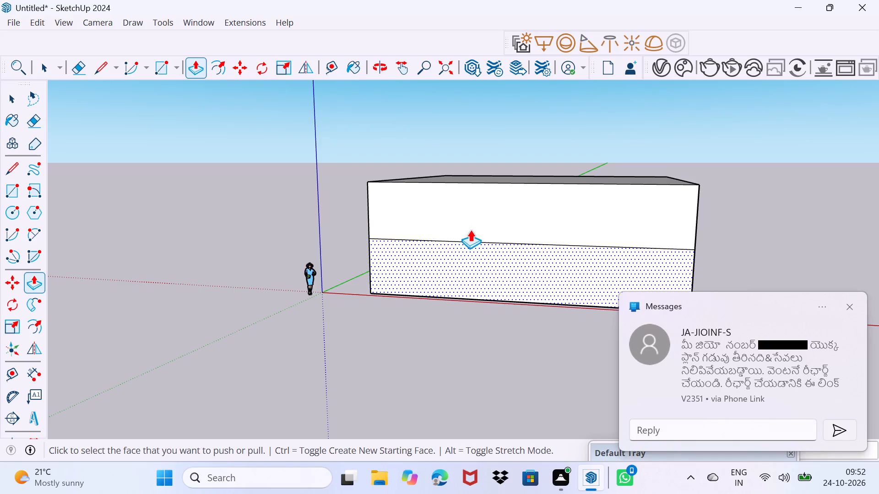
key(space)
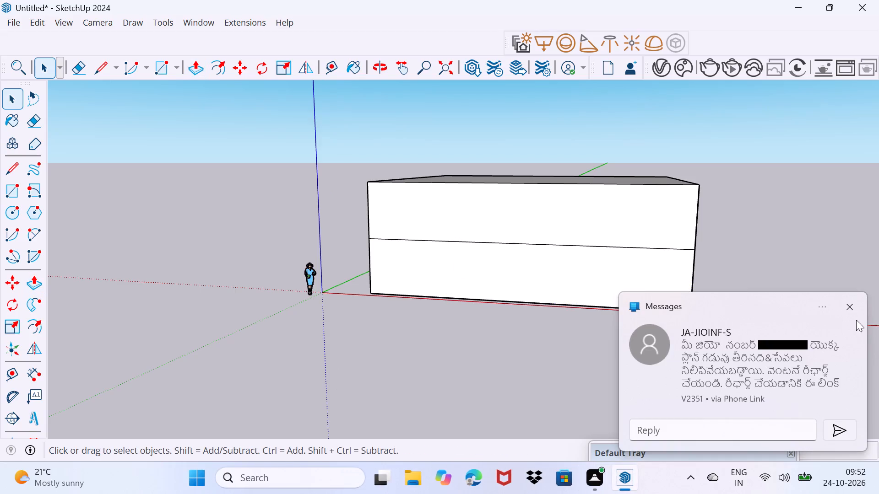
Dismiss the incoming phone message notifications.
click(851, 301)
middle_drag(558, 283, 673, 275)
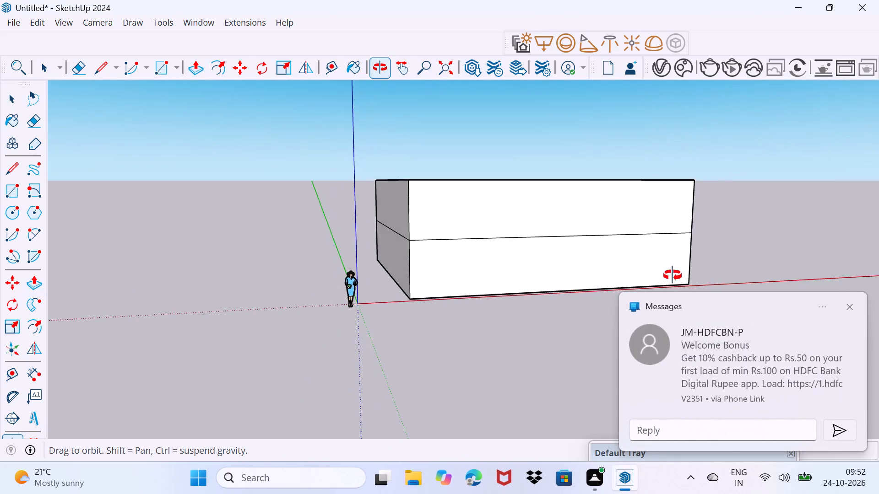
middle_drag(673, 275, 597, 339)
click(851, 308)
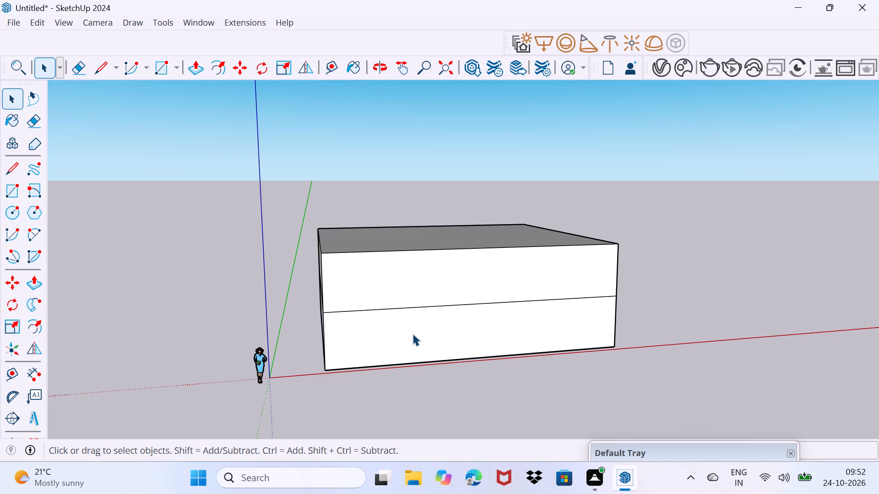
Draw a vertical line across both storeys near the middle of the long face beside the red axis, from top edge to bottom edge.
key(l)
key(Return)
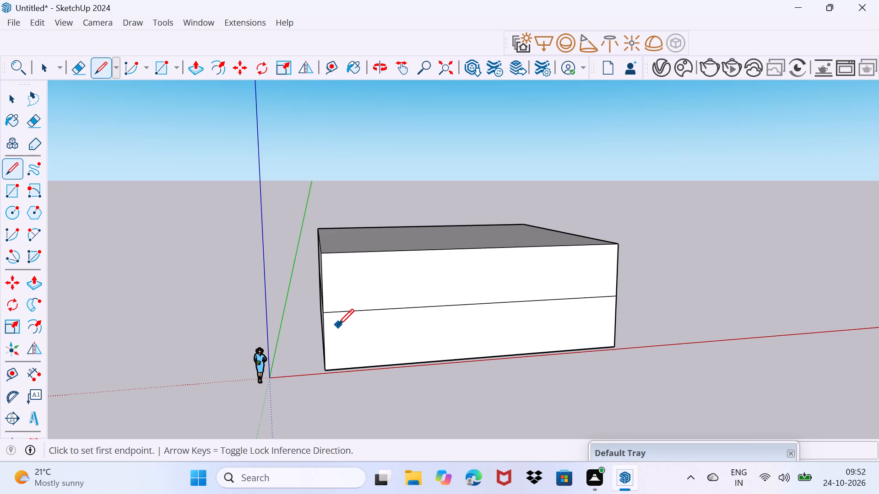
click(462, 251)
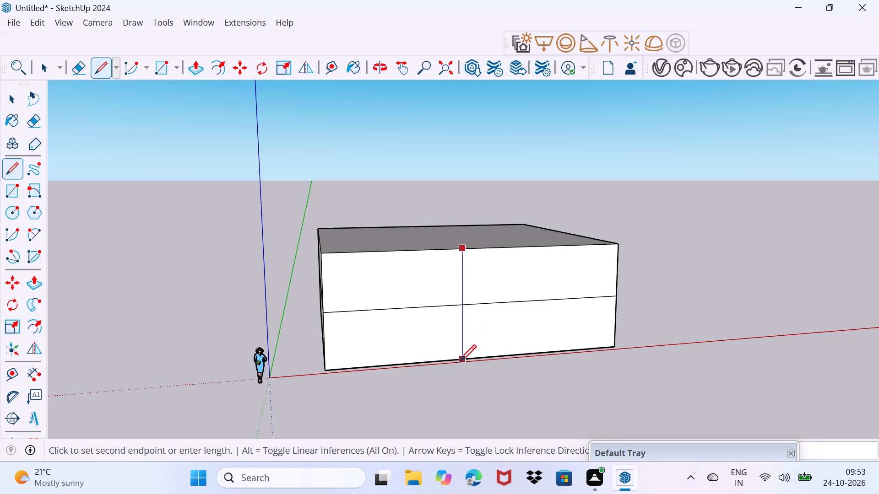
click(460, 360)
key(space)
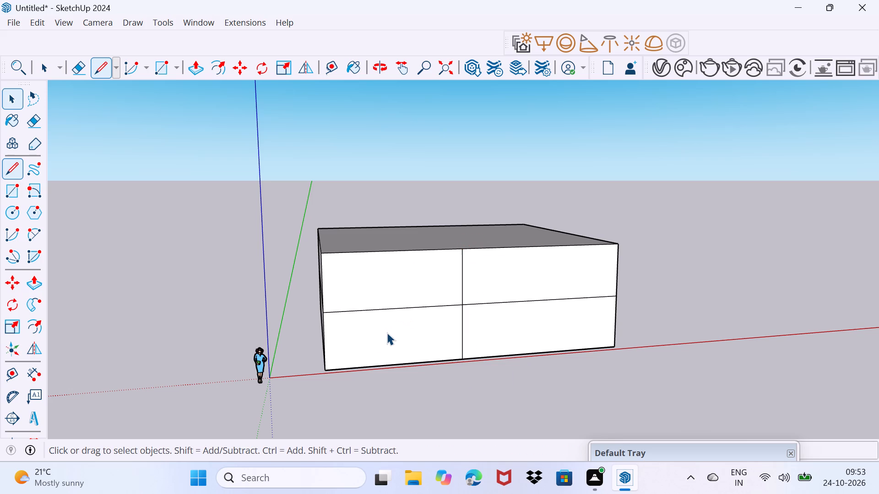
Push the lower storey's front face on the half nearest the human figure inward to form a deep recess.
click(385, 337)
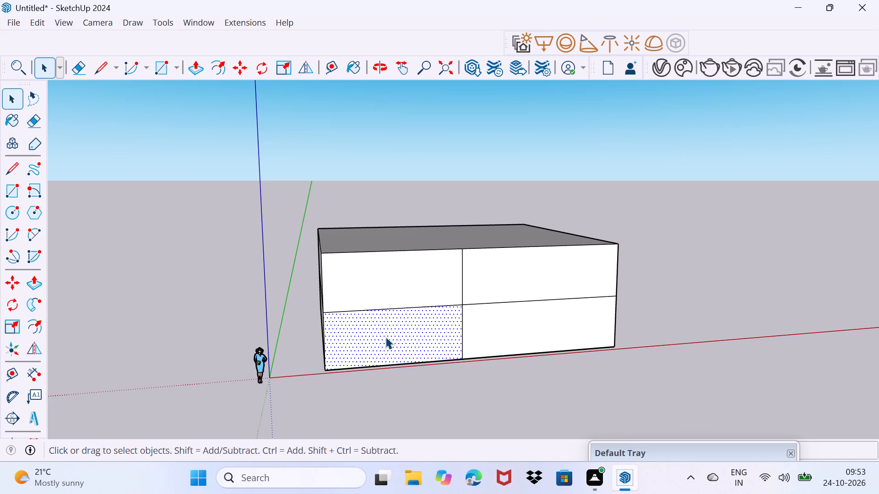
key(p)
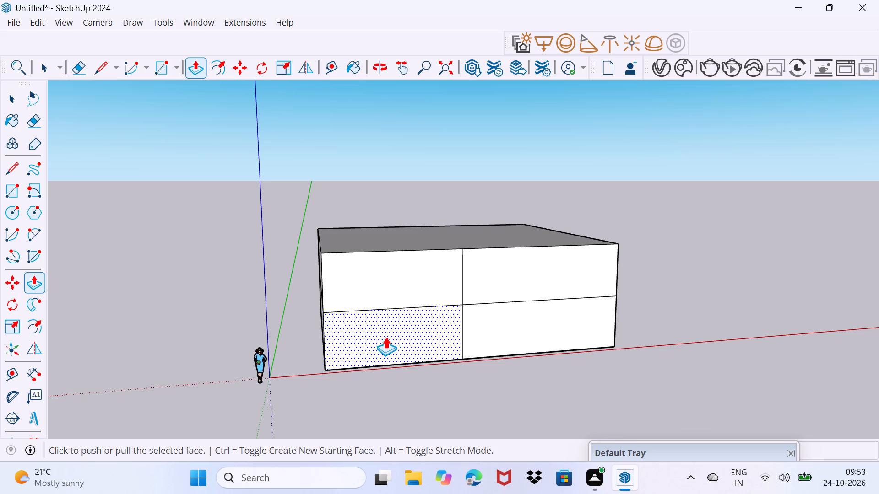
click(385, 337)
middle_drag(380, 329, 481, 284)
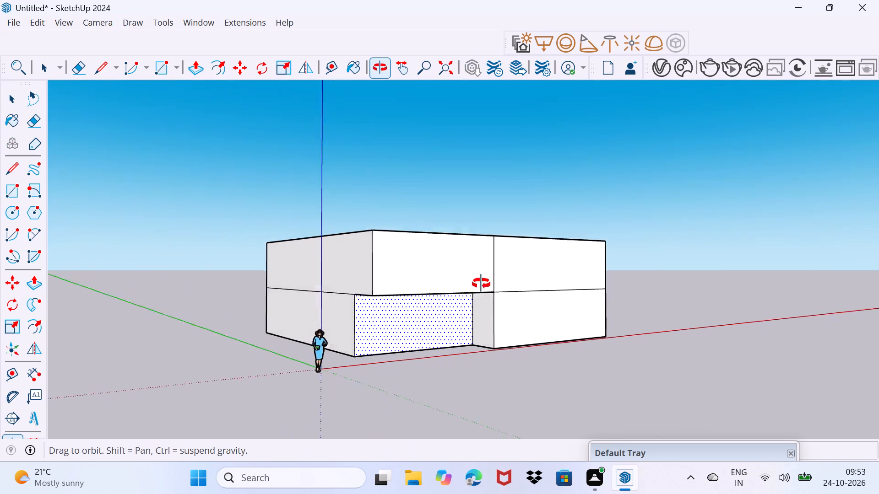
middle_drag(481, 284, 482, 283)
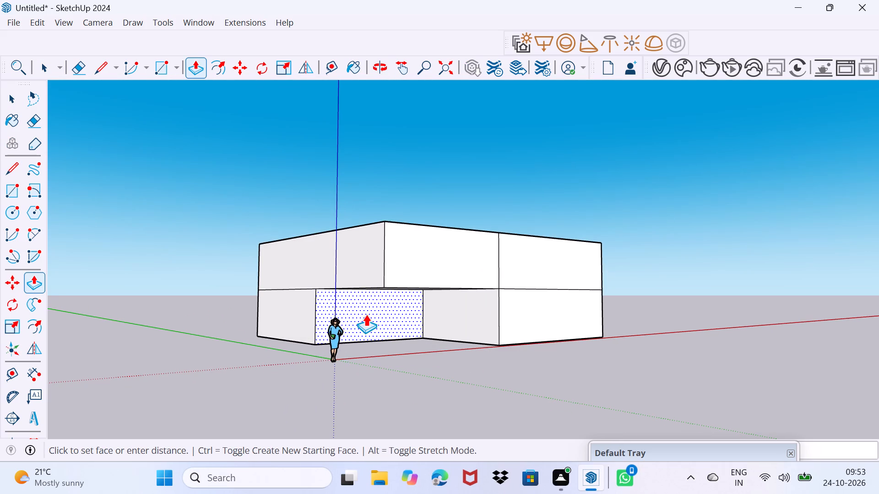
click(366, 314)
key(space)
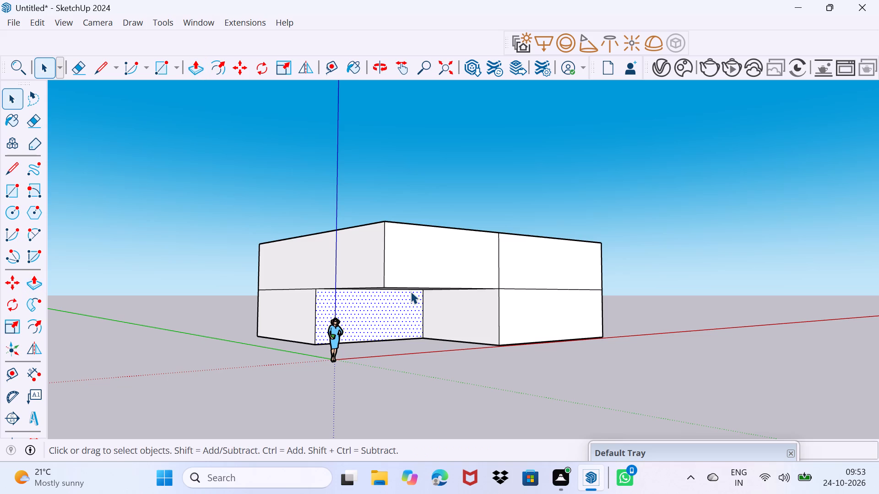
Push the upper storey's front face above the recess inward until it is flush with the recessed lower face.
click(450, 262)
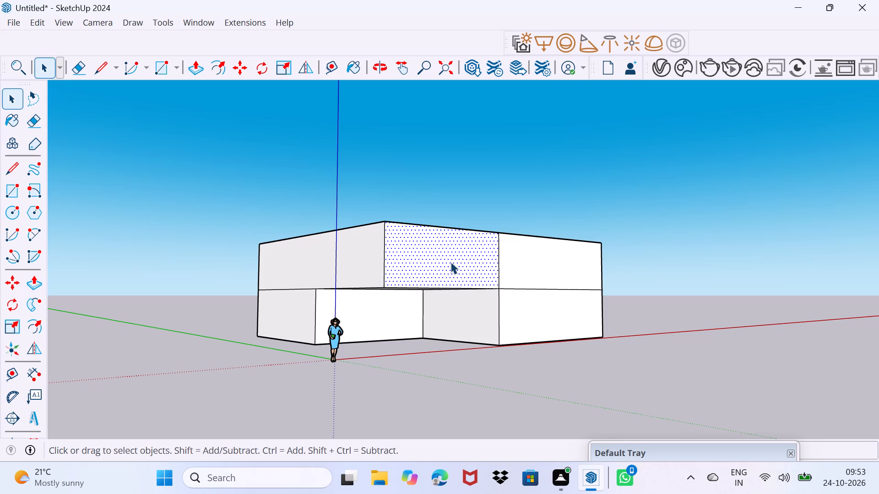
key(p)
click(450, 262)
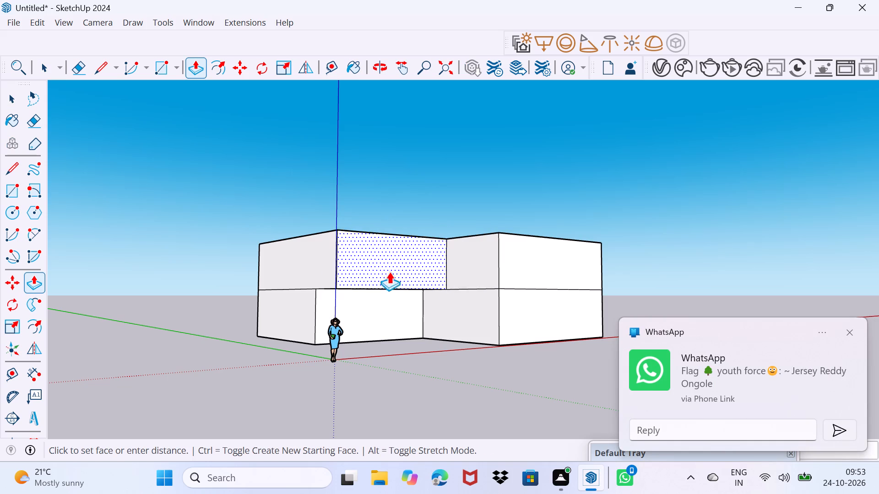
click(354, 309)
middle_drag(381, 314, 369, 319)
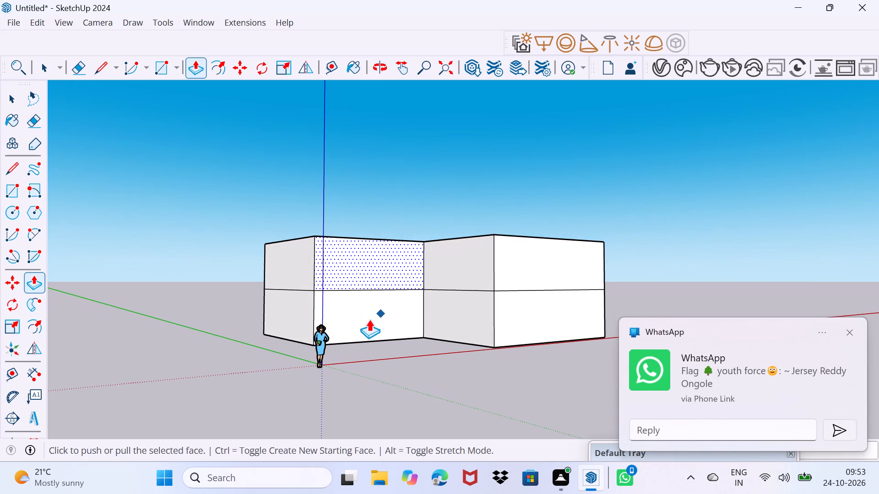
key(space)
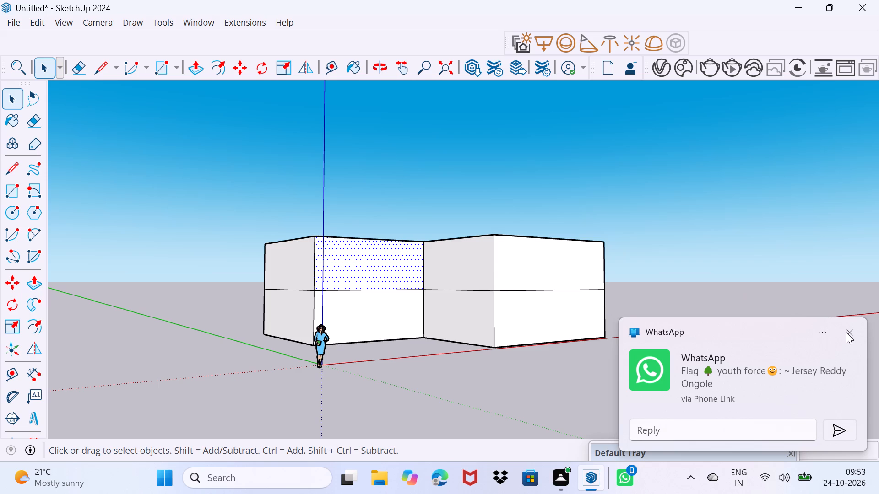
click(847, 332)
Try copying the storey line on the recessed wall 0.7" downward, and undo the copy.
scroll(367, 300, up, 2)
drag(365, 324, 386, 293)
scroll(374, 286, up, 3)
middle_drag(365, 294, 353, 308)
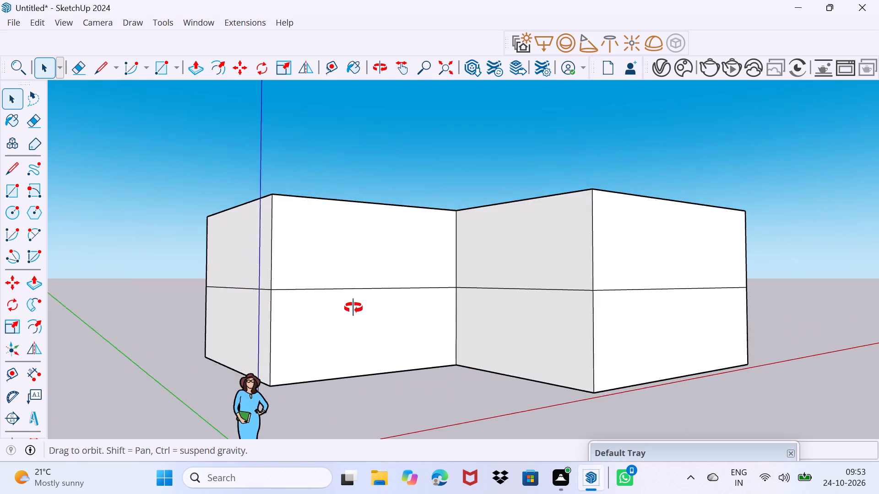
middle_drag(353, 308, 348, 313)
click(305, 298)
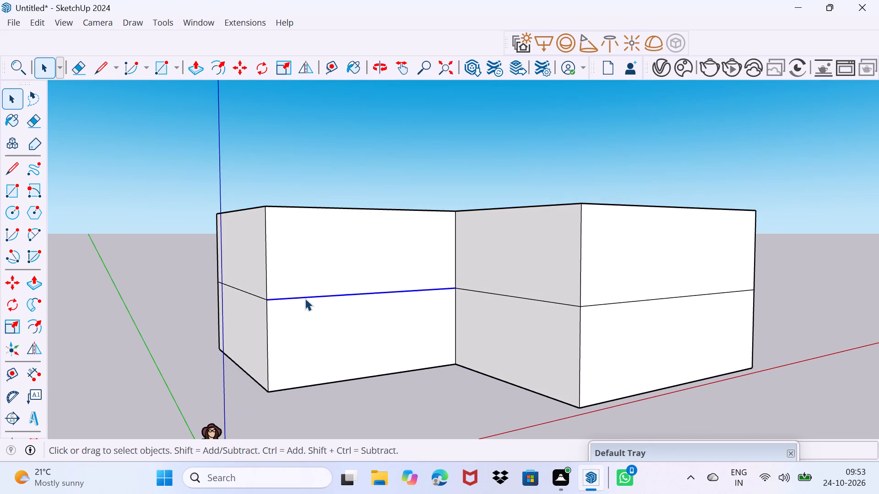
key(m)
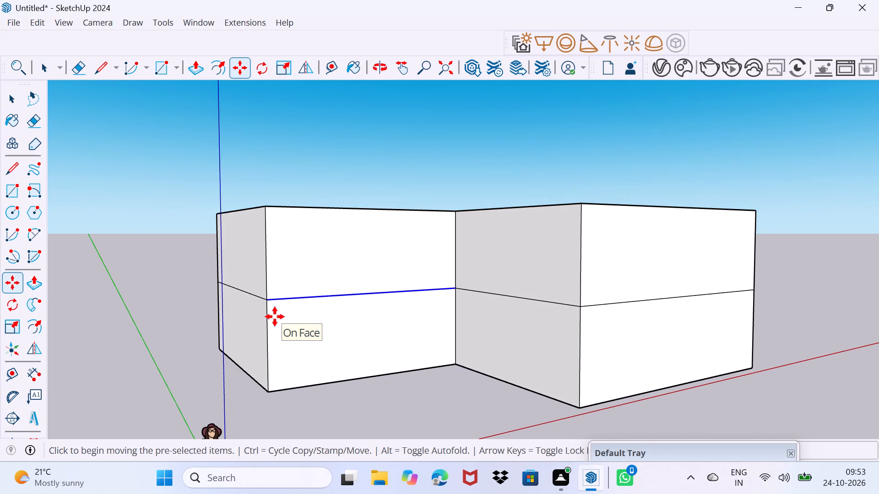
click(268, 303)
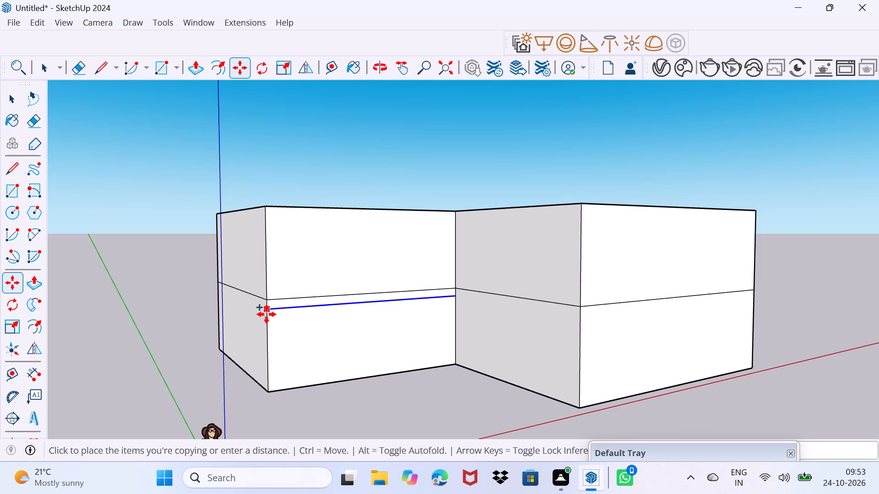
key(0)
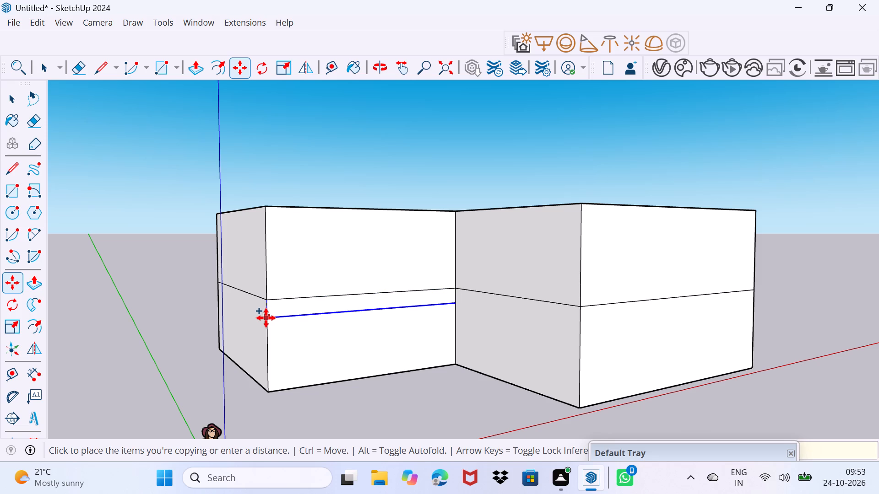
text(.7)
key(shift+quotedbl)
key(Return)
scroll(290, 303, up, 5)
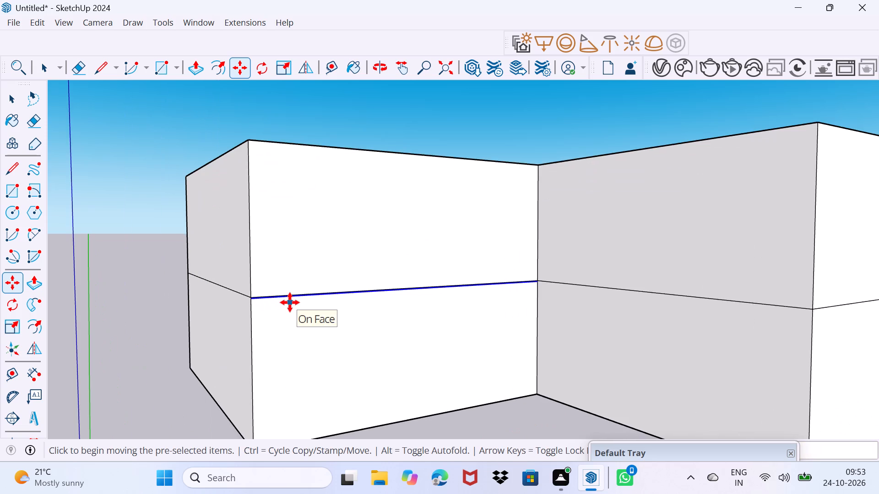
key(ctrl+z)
Copy the storey line on the recessed wall 7" downward to mark the floor slab's thickness.
click(288, 291)
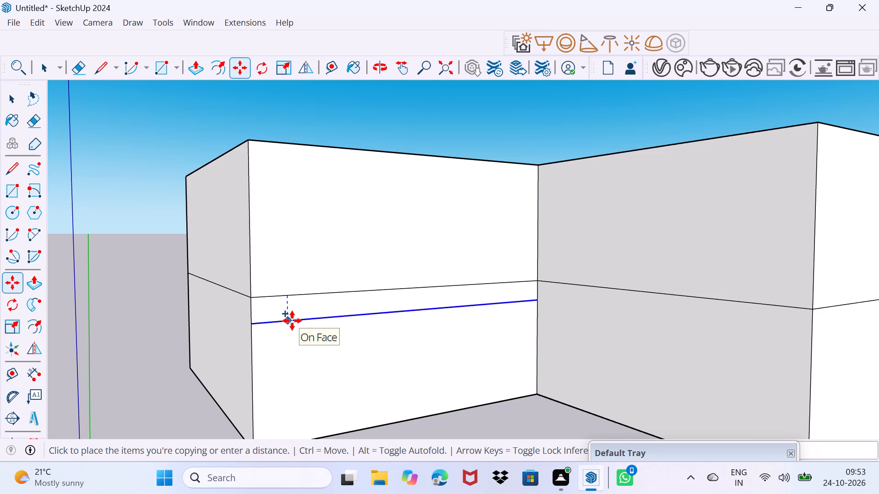
key(7)
key(shift+quotedbl)
key(Return)
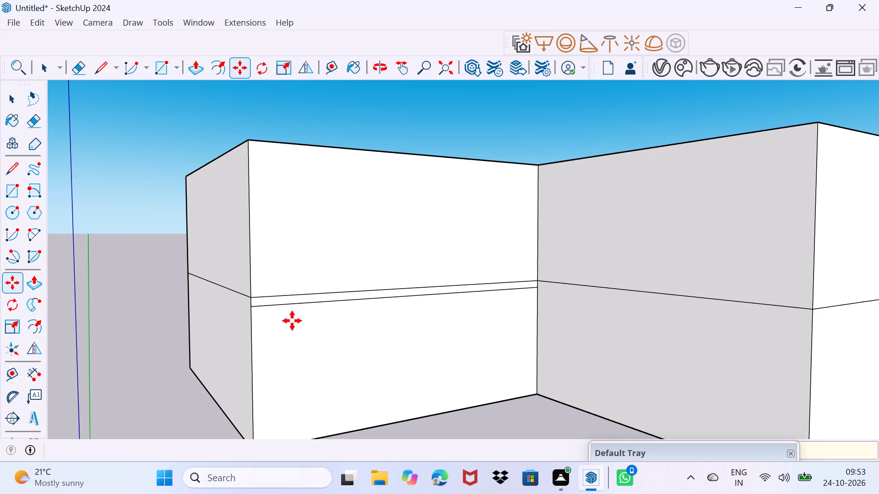
Copy the recessed upper wall's top edge 7" downward to mark the roof slab's thickness.
click(312, 144)
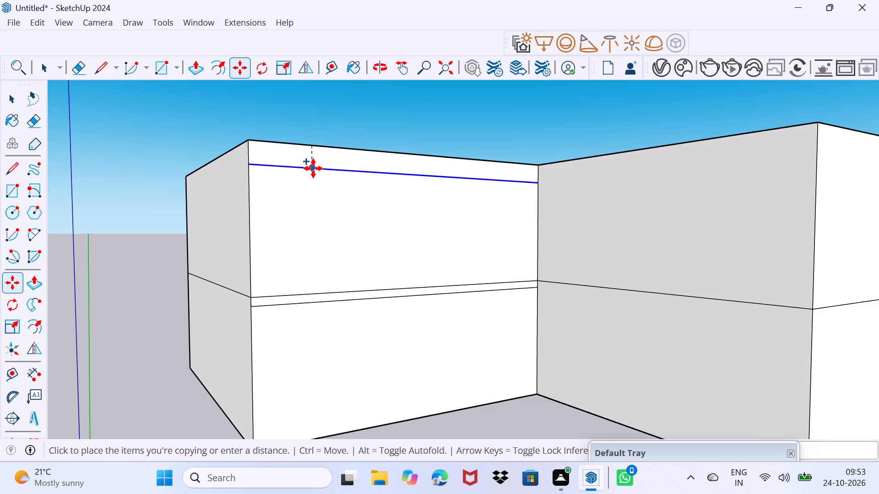
key(7)
key(shift+quotedbl)
key(Return)
key(space)
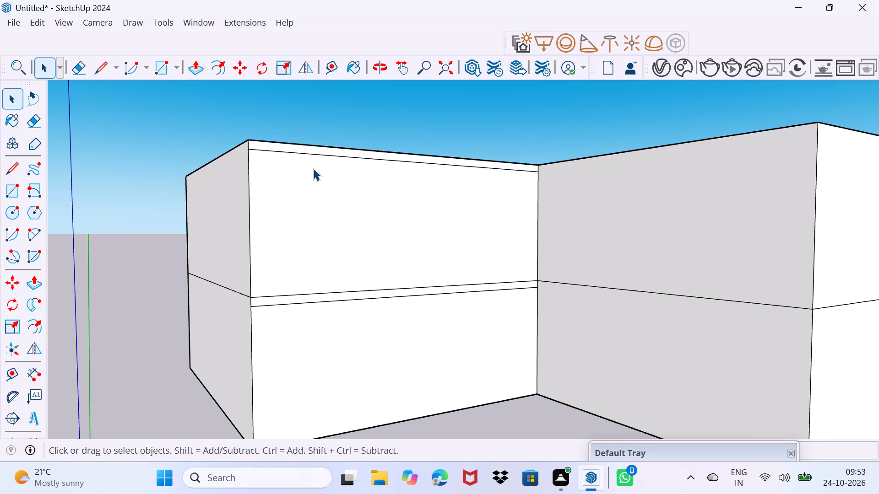
Pull the 7" strip at the storey line outward until it is flush with the unrecessed front face, forming a floor slab.
scroll(305, 199, down, 2)
scroll(391, 312, up, 3)
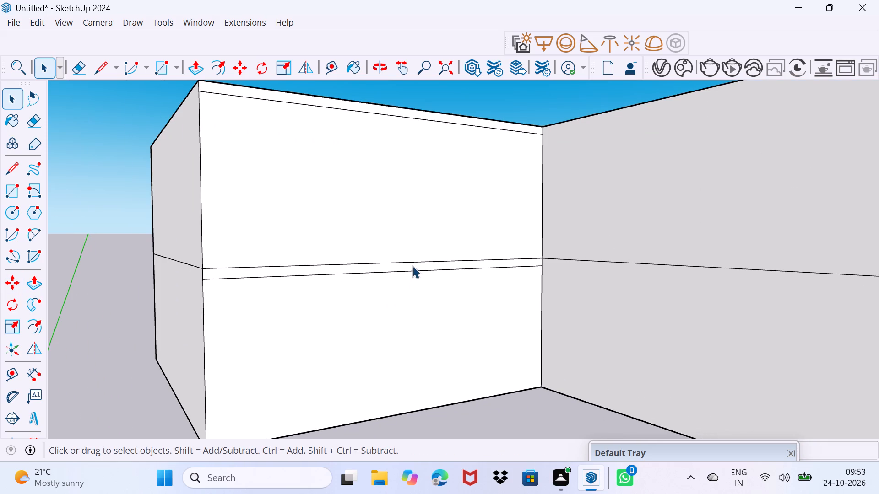
click(412, 266)
key(p)
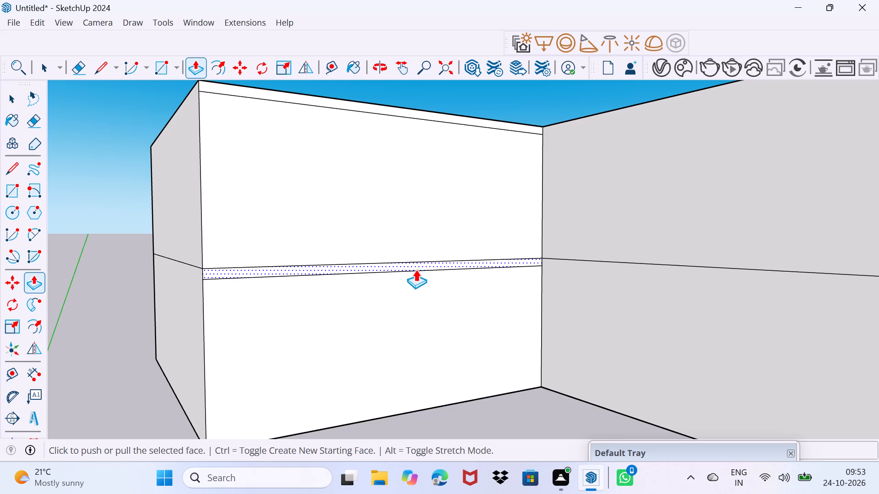
click(416, 269)
scroll(488, 291, down, 4)
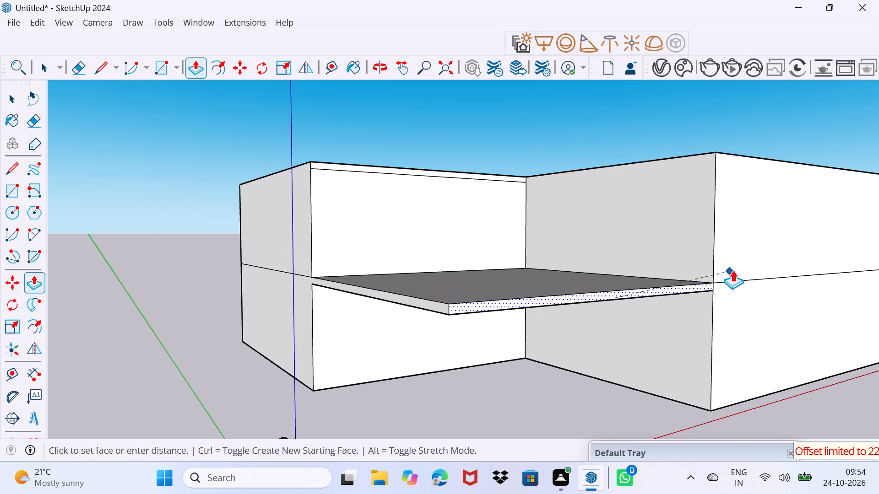
click(733, 269)
Pull the 7" strip at the top of the recessed wall outward until it is flush with the unrecessed front face, forming a roof slab.
scroll(359, 151, up, 2)
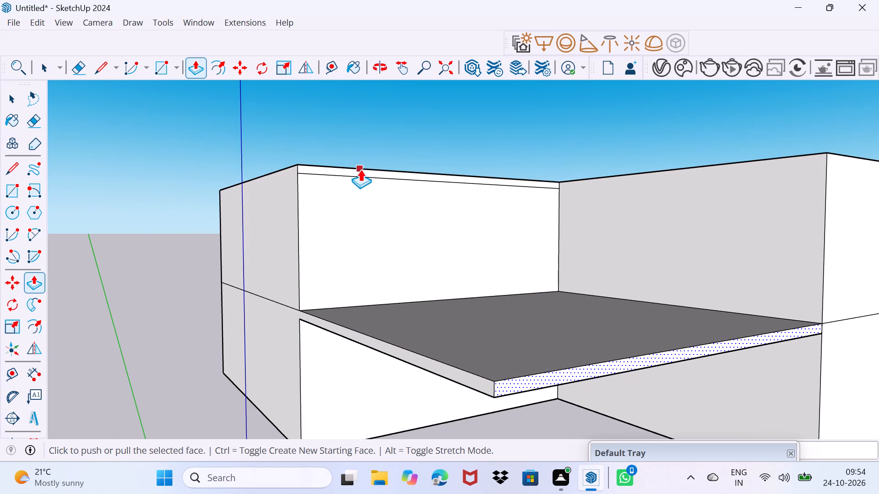
key(space)
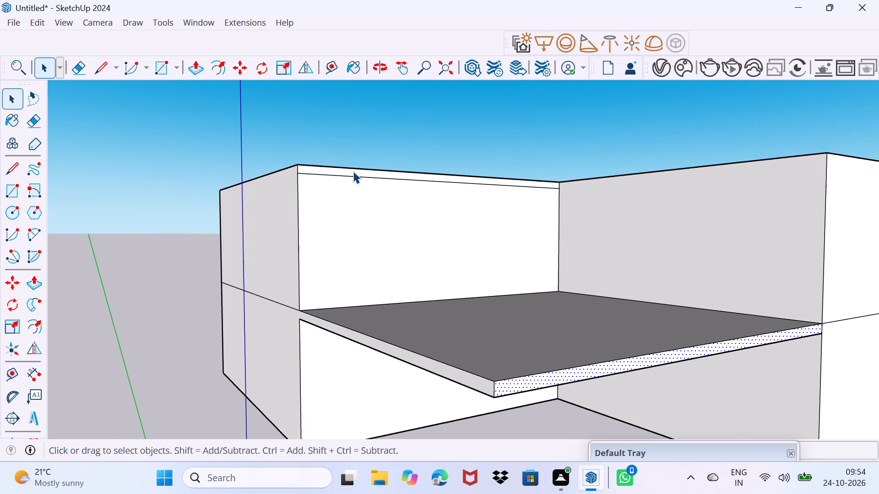
scroll(353, 171, up, 4)
click(350, 173)
key(p)
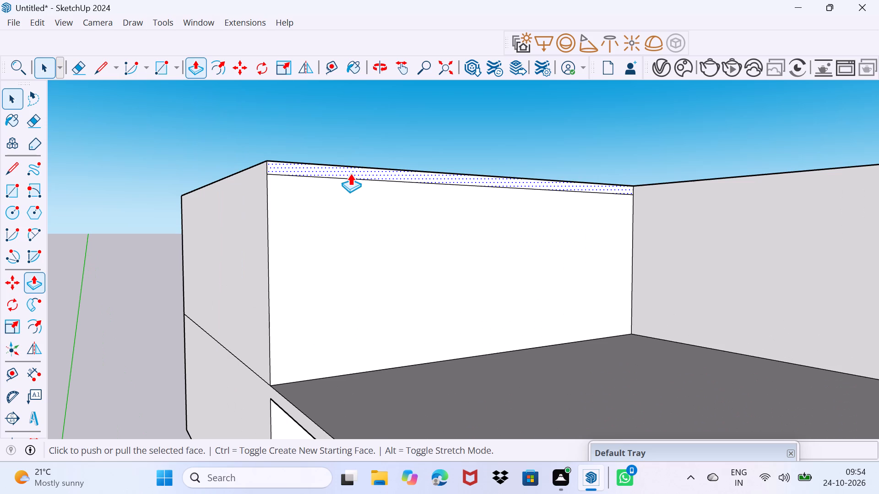
click(350, 173)
scroll(439, 196, down, 2)
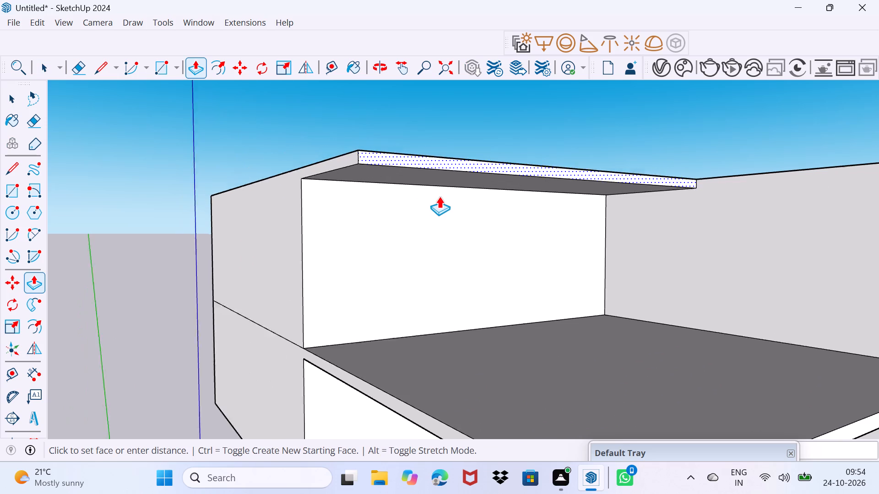
scroll(439, 196, down, 1)
middle_drag(698, 232, 612, 266)
scroll(612, 266, down, 4)
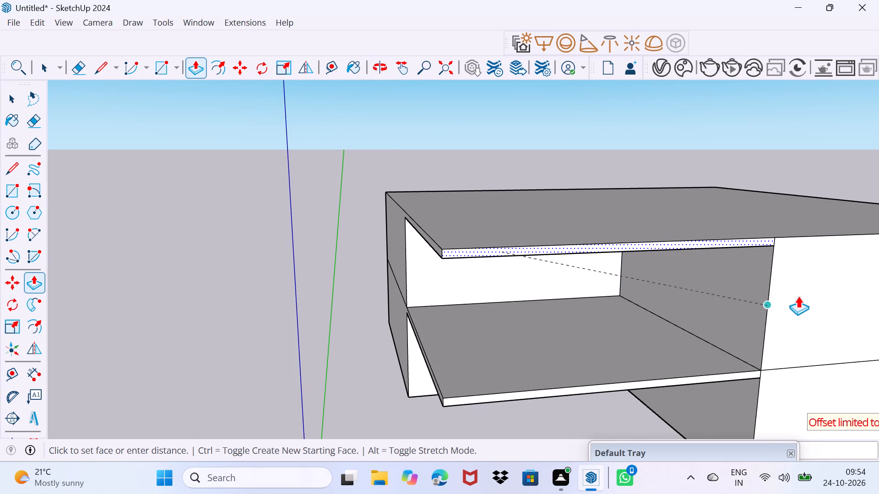
click(795, 290)
Erase the short vertical seam edge where the projecting roof slab meets the unrecessed front face.
scroll(641, 262, up, 1)
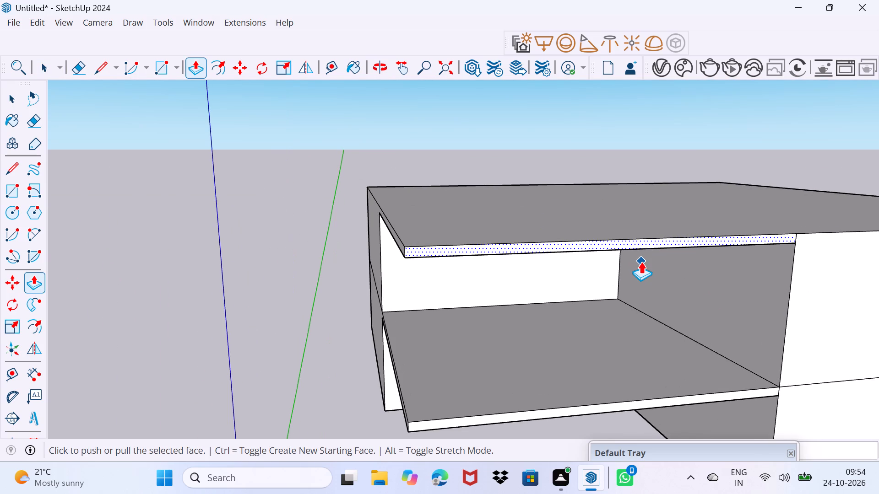
text(m)
key(space)
drag(564, 370, 645, 286)
middle_drag(694, 282, 613, 252)
scroll(716, 212, up, 2)
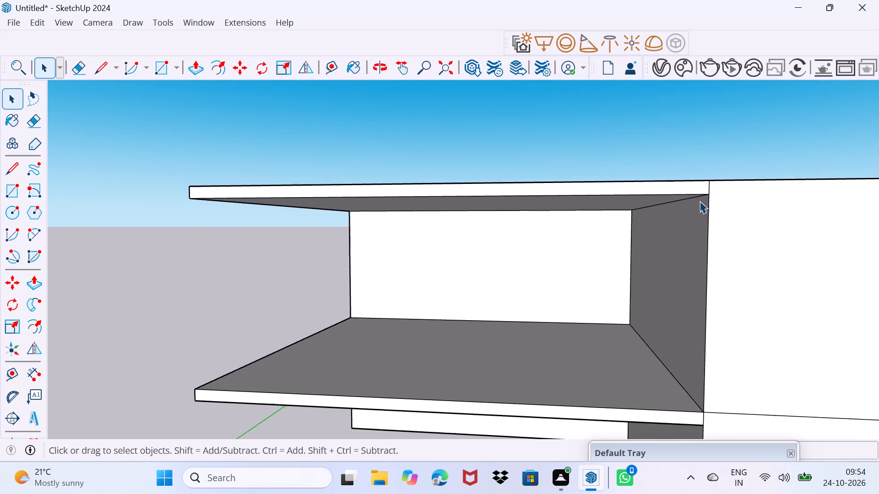
scroll(700, 201, up, 4)
key(e)
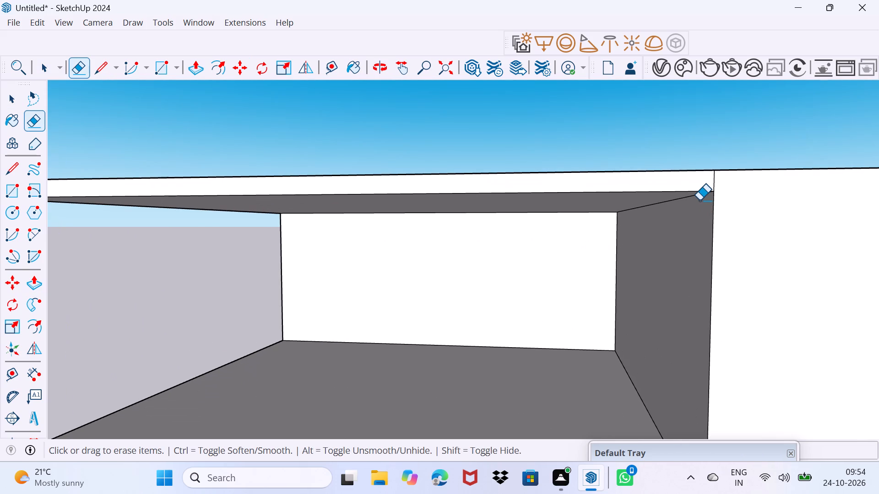
scroll(726, 209, up, 2)
click(711, 181)
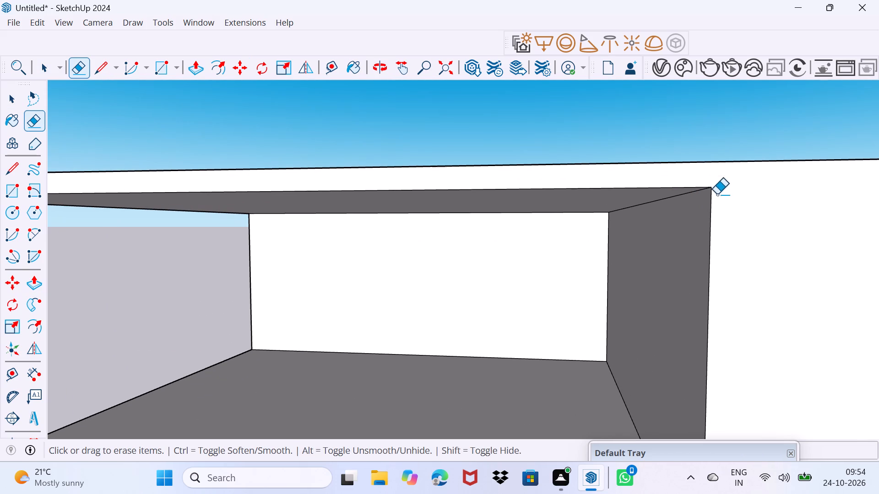
Erase the short vertical seam edge where the projecting floor slab meets the unrecessed front face.
scroll(723, 216, down, 13)
scroll(709, 394, up, 5)
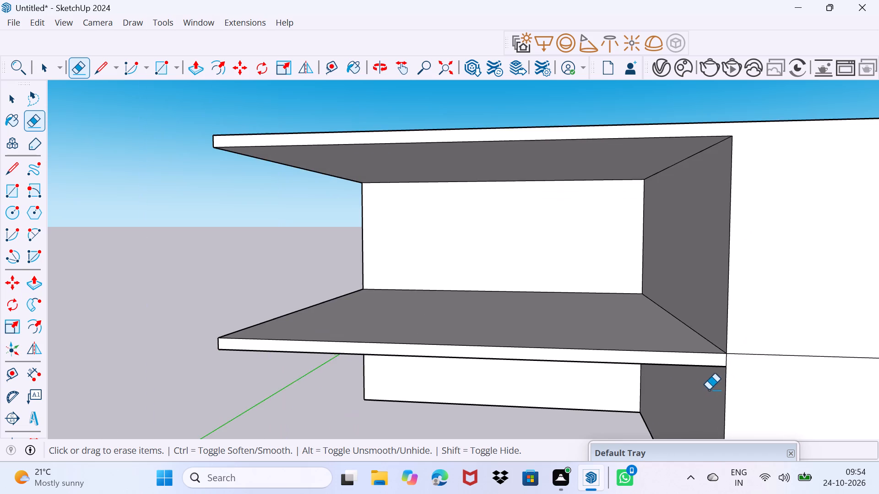
scroll(727, 362, up, 11)
click(725, 363)
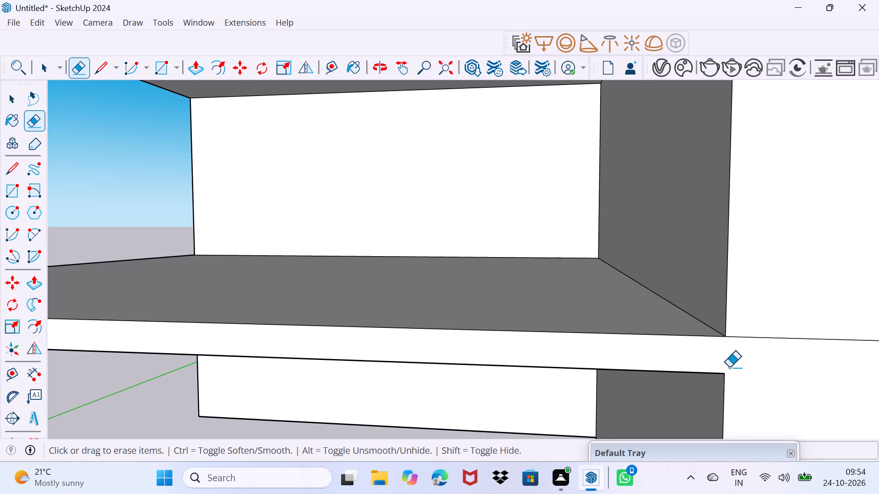
Copy the roof's front edge 6" inward across the roof surface to mark out a parapet strip.
scroll(735, 376, down, 17)
middle_drag(713, 382, 754, 381)
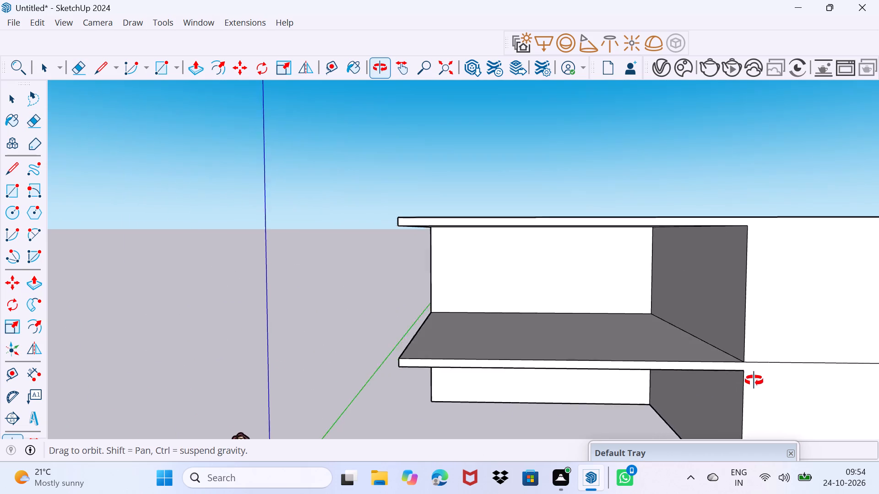
middle_drag(754, 381, 701, 359)
scroll(701, 359, up, 1)
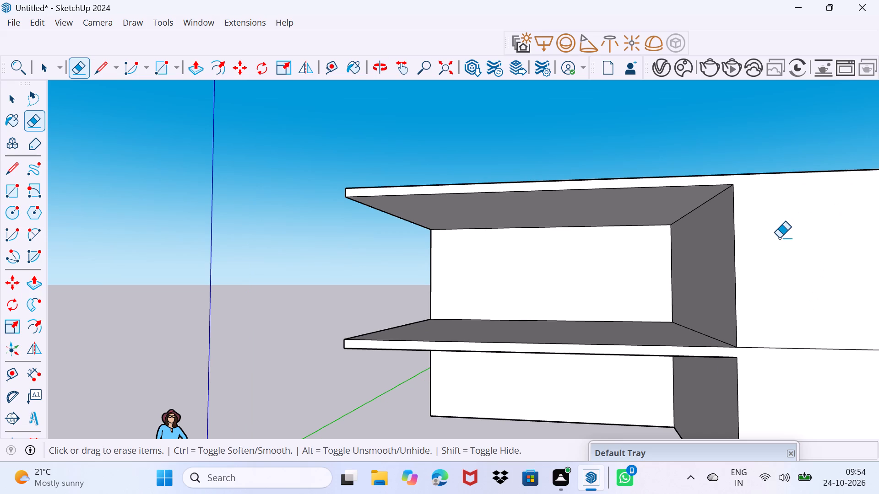
middle_drag(783, 234, 524, 317)
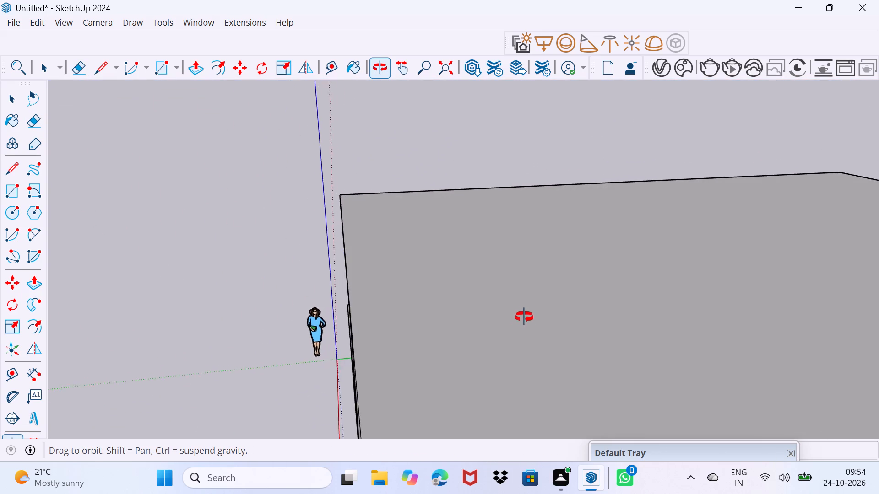
middle_drag(524, 317, 535, 301)
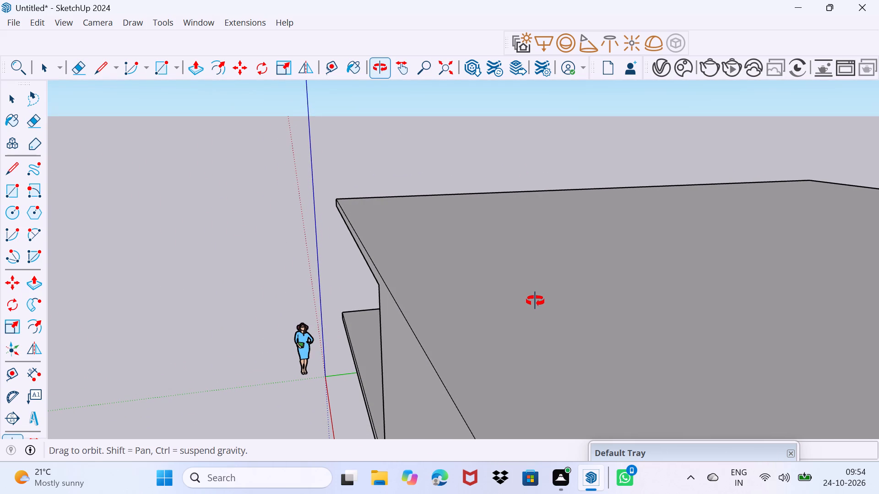
middle_drag(535, 301, 531, 265)
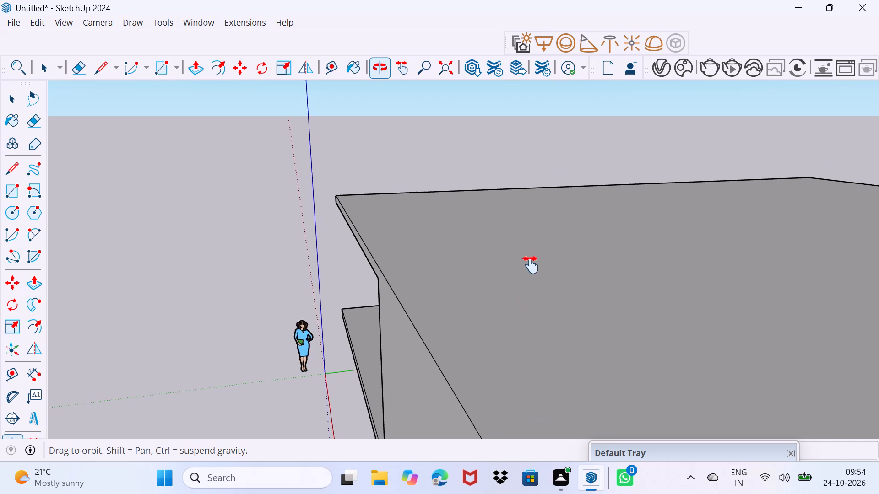
middle_drag(531, 265, 461, 195)
scroll(435, 224, down, 3)
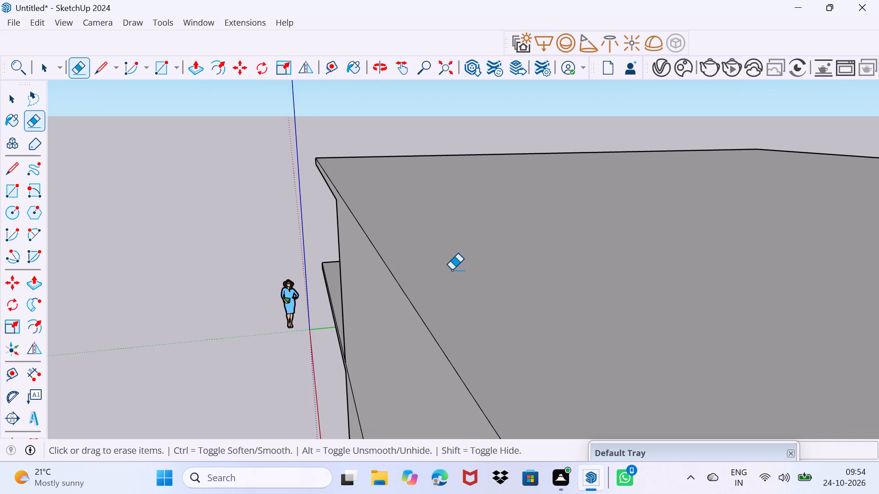
key(space)
scroll(437, 268, down, 2)
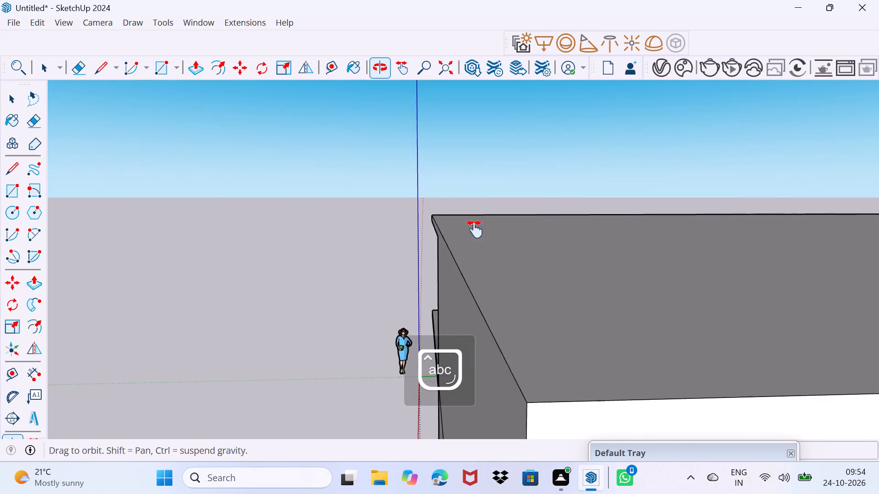
shift+middle_drag(459, 195, 468, 222)
shift+scroll(467, 221, down, 1)
middle_drag(499, 185, 505, 330)
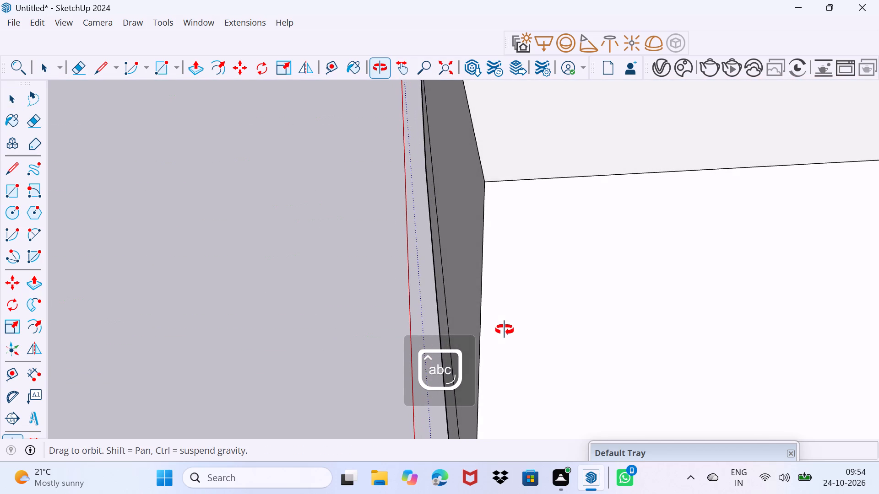
middle_drag(505, 330, 481, 398)
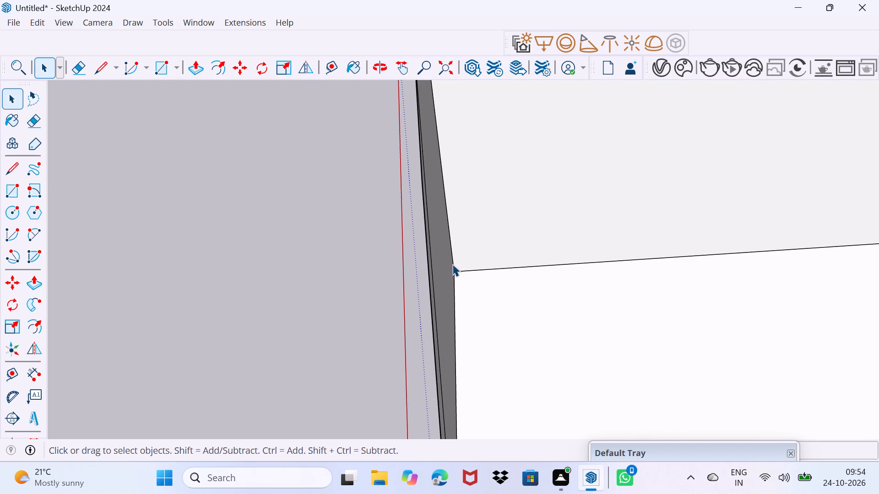
click(452, 264)
key(m)
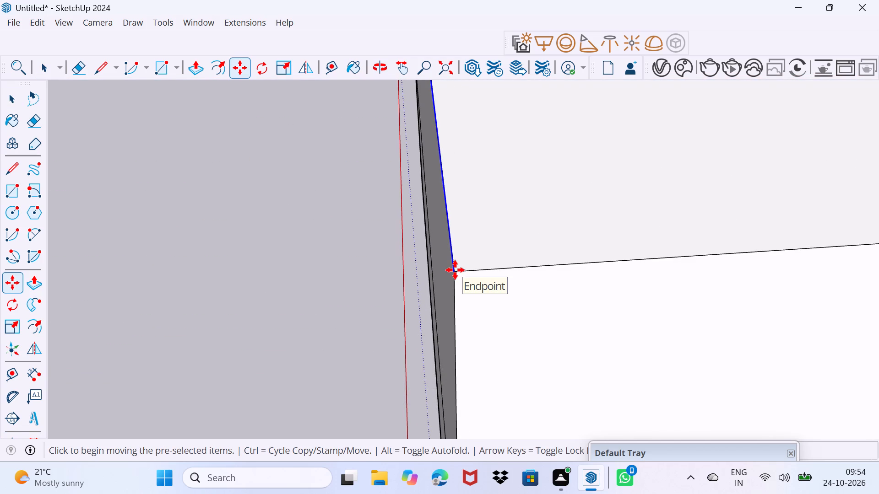
click(455, 270)
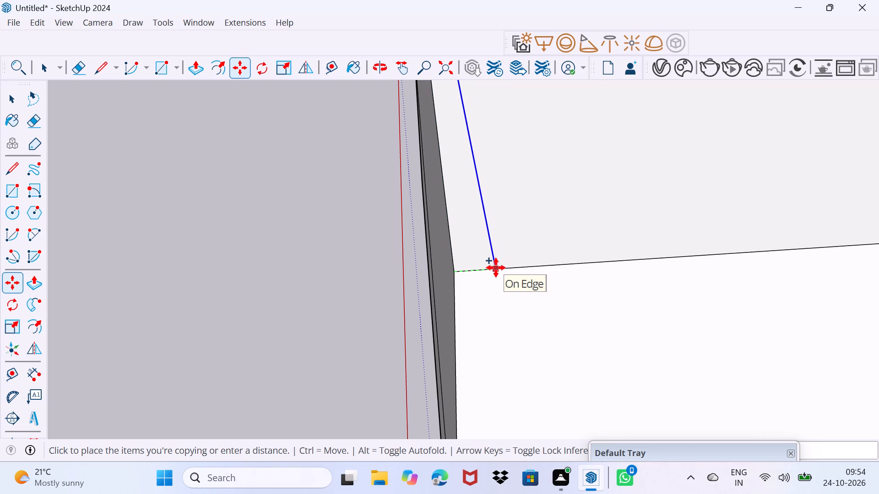
key(6)
key(shift+quotedbl)
key(Return)
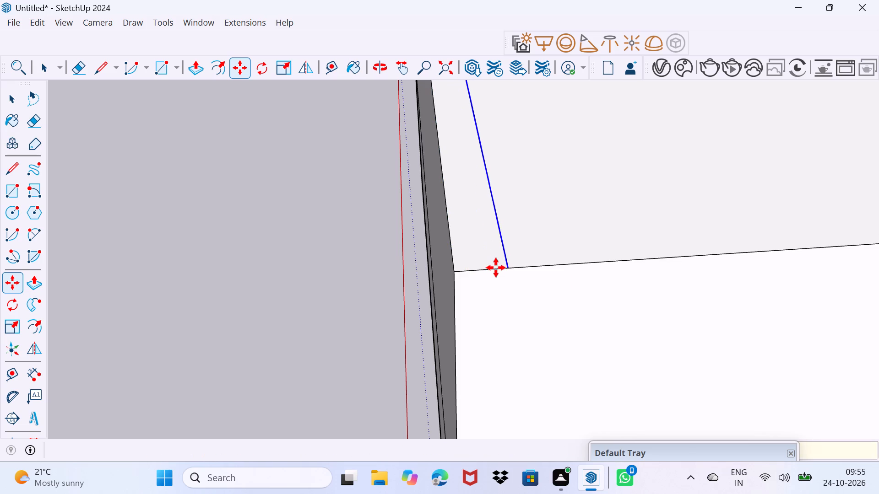
Draw a line across the 6" roof strip at the recess corner, separating the part above the unrecessed front wall.
scroll(501, 266, down, 3)
middle_drag(480, 232, 460, 253)
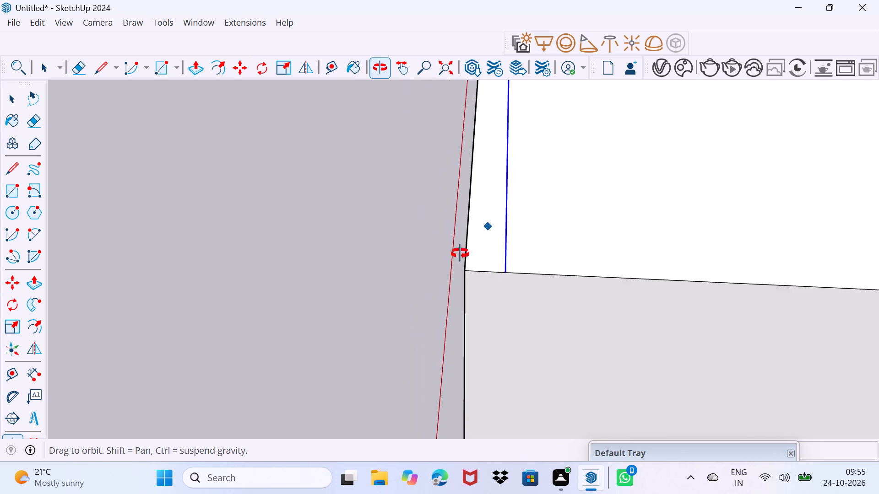
middle_drag(460, 253, 491, 230)
key(space)
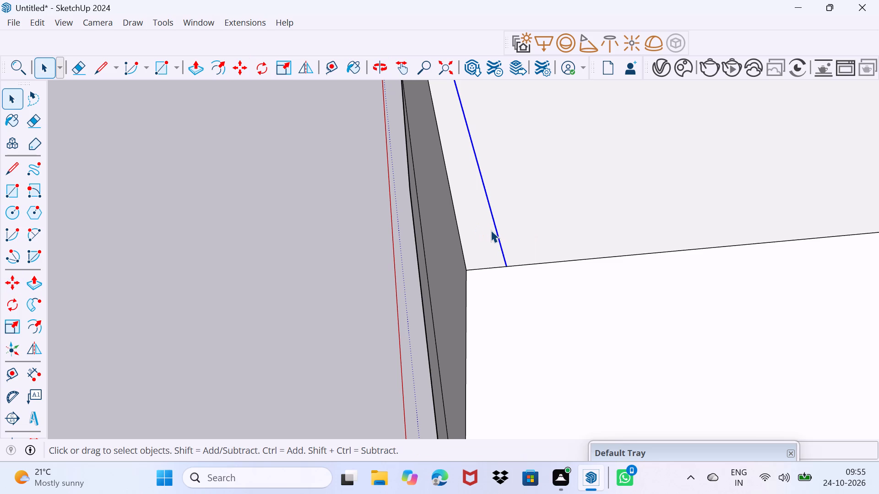
click(473, 227)
middle_drag(410, 244, 522, 247)
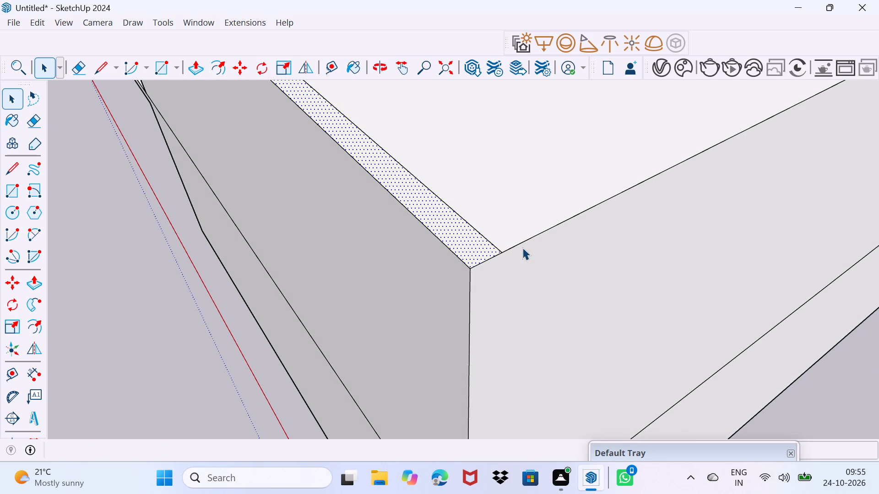
scroll(520, 254, down, 4)
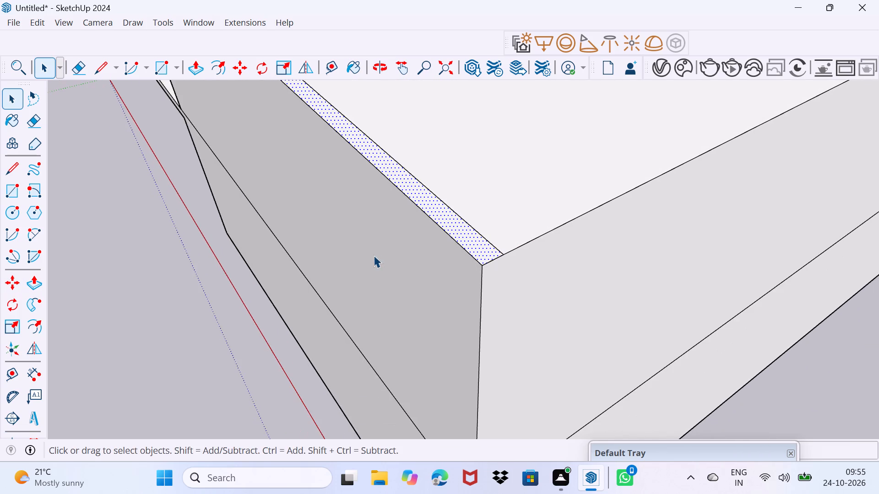
middle_drag(374, 255, 488, 433)
middle_drag(183, 123, 346, 301)
scroll(343, 295, down, 1)
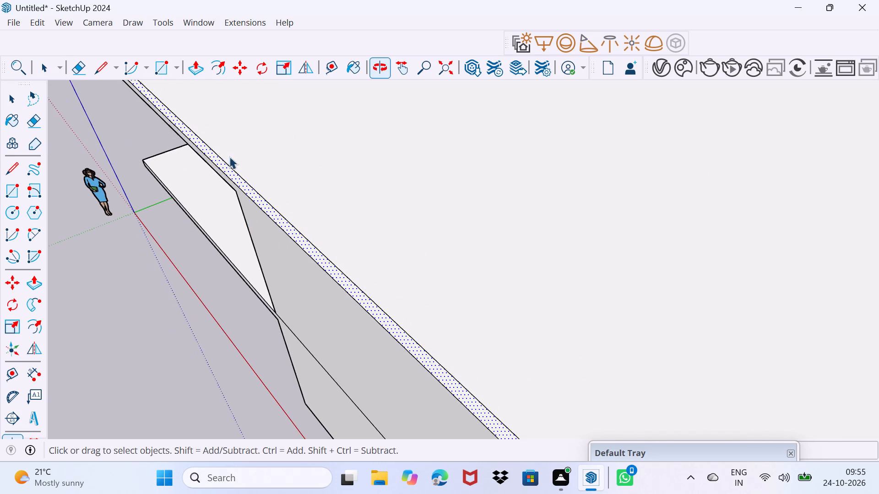
key(Escape)
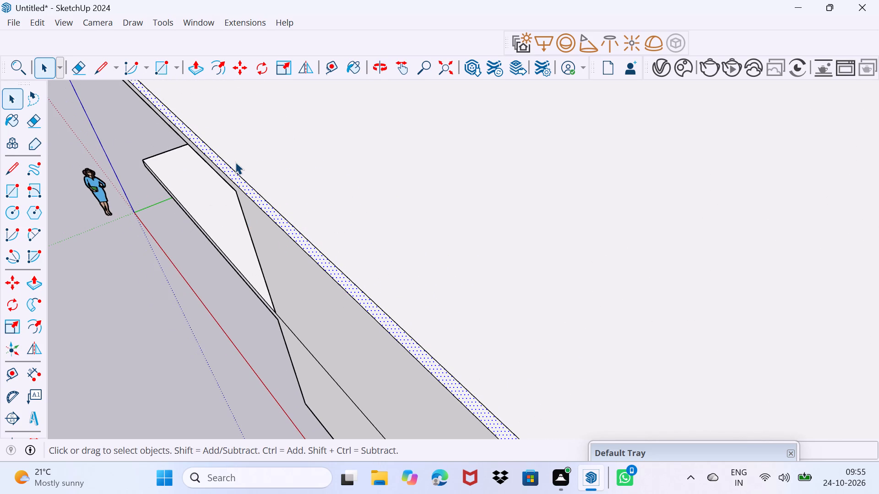
key(l)
key(Return)
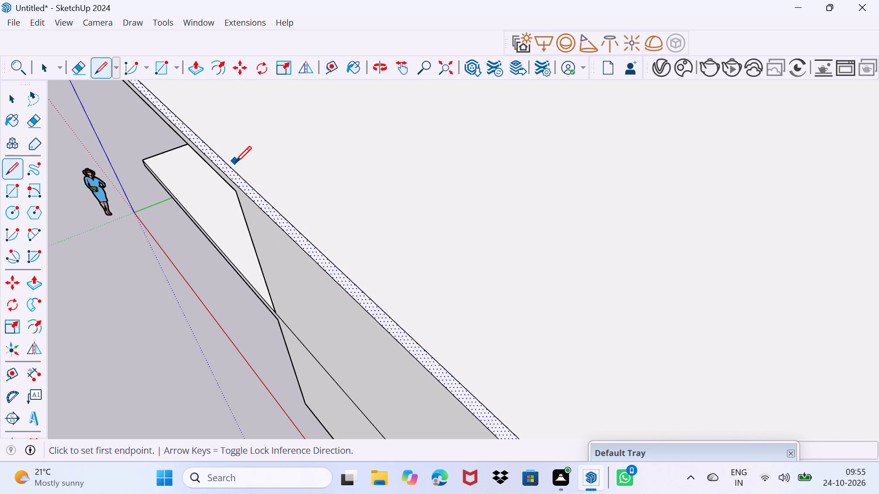
click(239, 188)
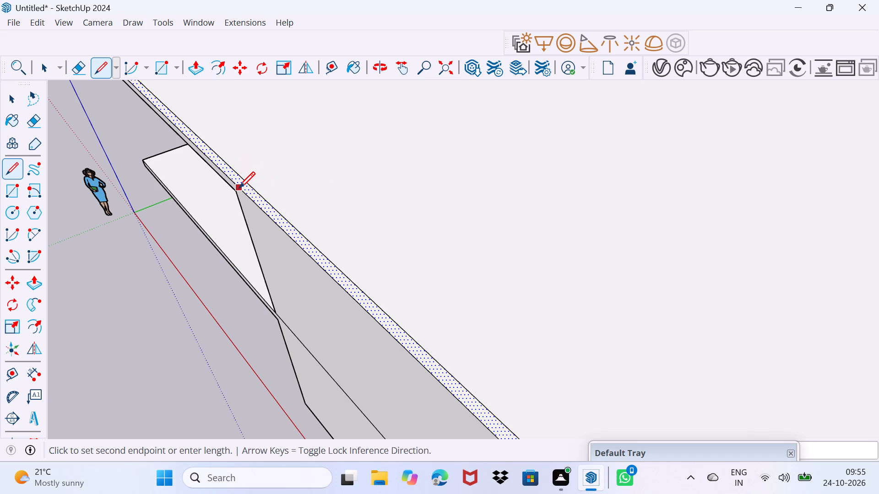
click(247, 180)
scroll(260, 210, up, 4)
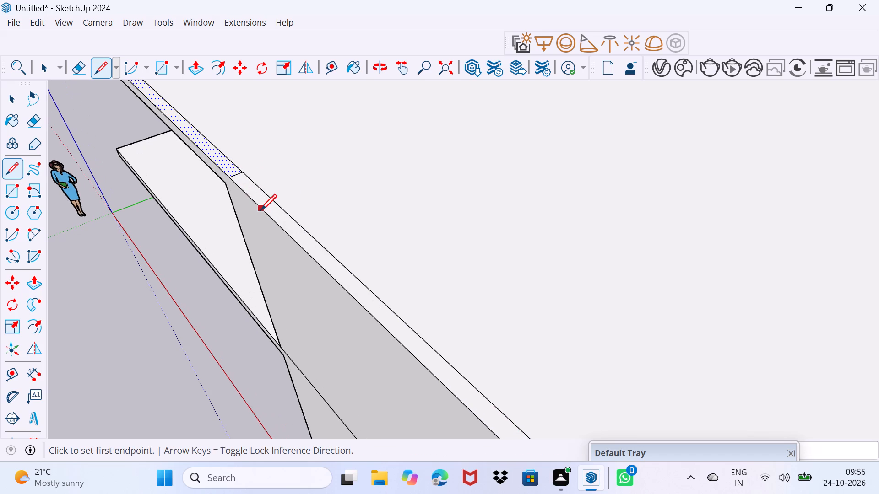
key(space)
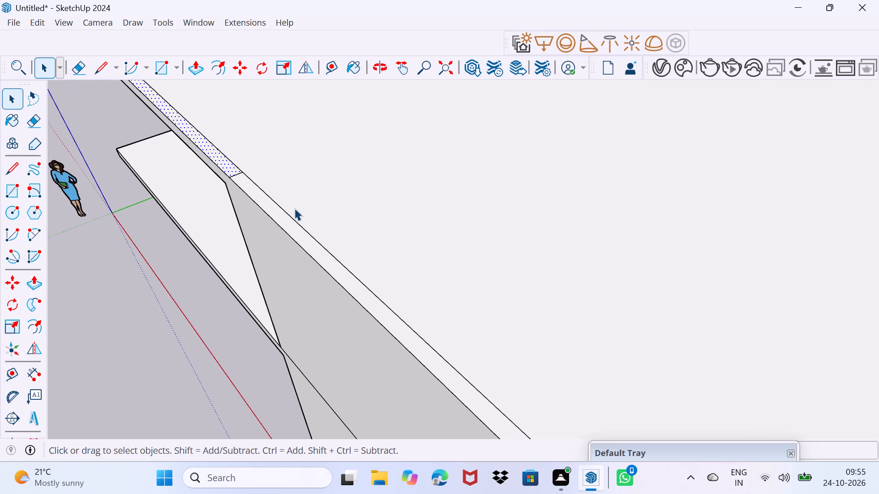
Pull the 6" roof strip above the unrecessed front wall up 5' to form a parapet.
drag(302, 207, 343, 167)
scroll(293, 177, down, 4)
middle_drag(362, 351, 445, 295)
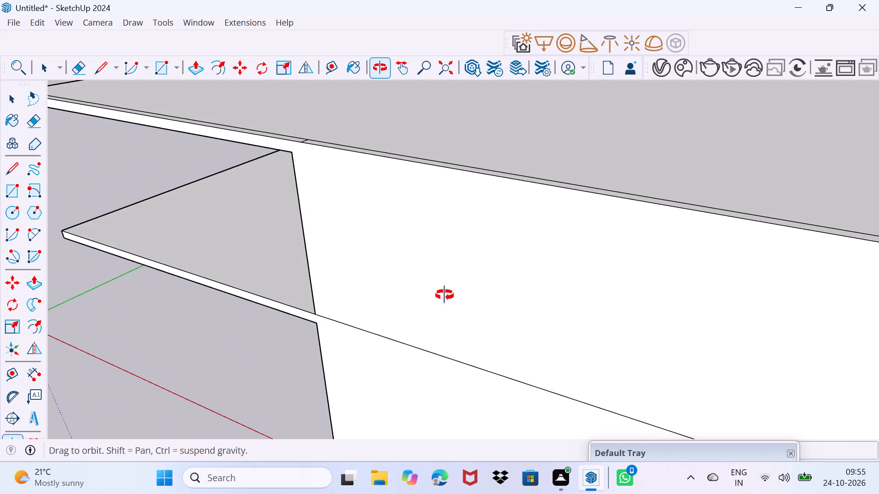
middle_drag(445, 295, 369, 306)
drag(635, 450, 473, 445)
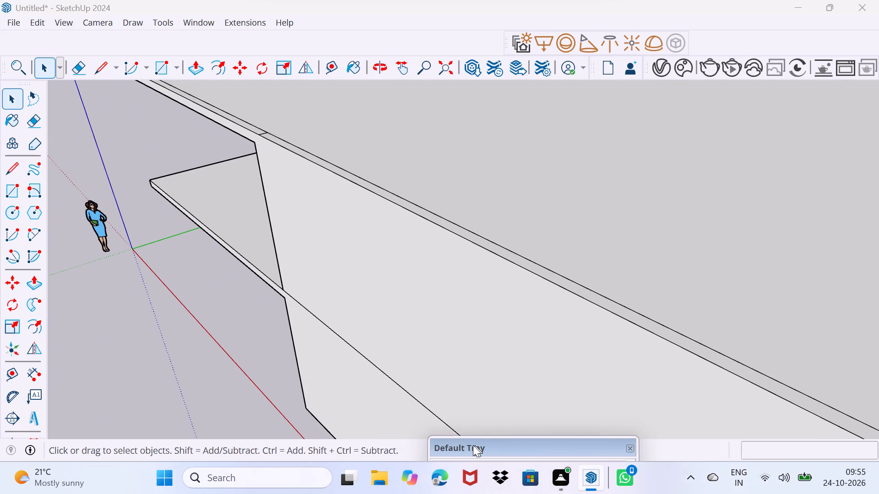
drag(473, 445, 444, 444)
scroll(647, 301, up, 1)
middle_drag(678, 338, 560, 330)
scroll(556, 320, down, 9)
shift+middle_drag(581, 341, 548, 299)
scroll(587, 343, up, 2)
click(591, 344)
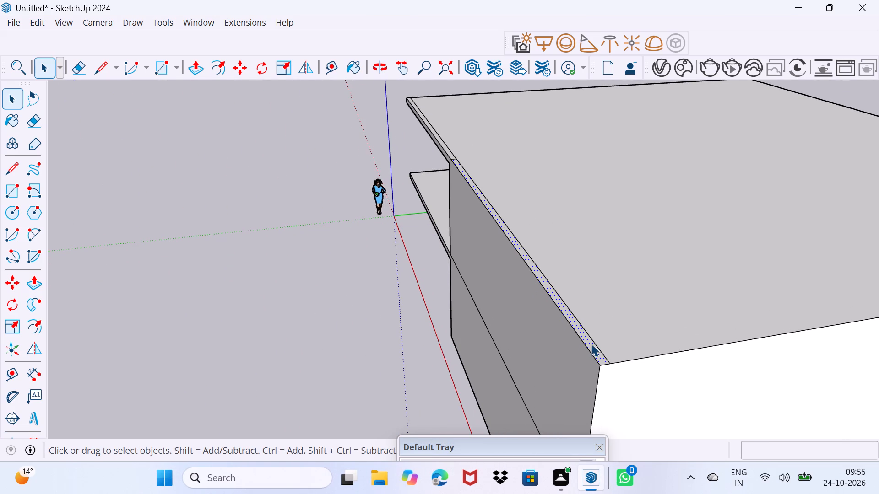
key(p)
click(591, 344)
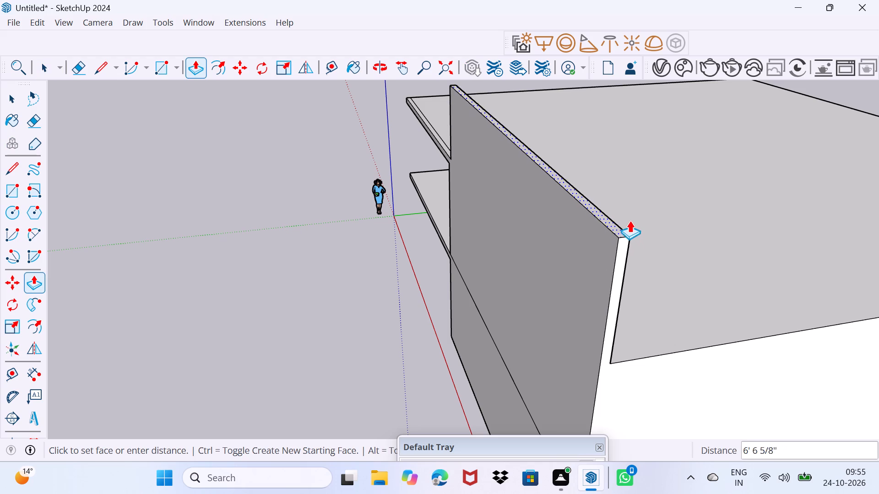
text(5')
key(Return)
Pull the top of the parapet above the unrecessed front wall up by about 9' 9".
middle_drag(474, 266, 703, 268)
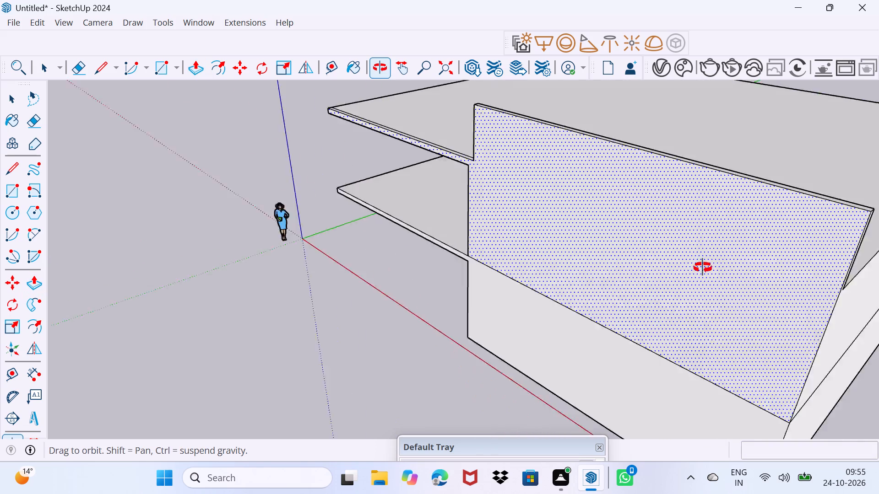
middle_drag(703, 268, 772, 266)
scroll(579, 141, up, 1)
middle_drag(725, 141, 390, 274)
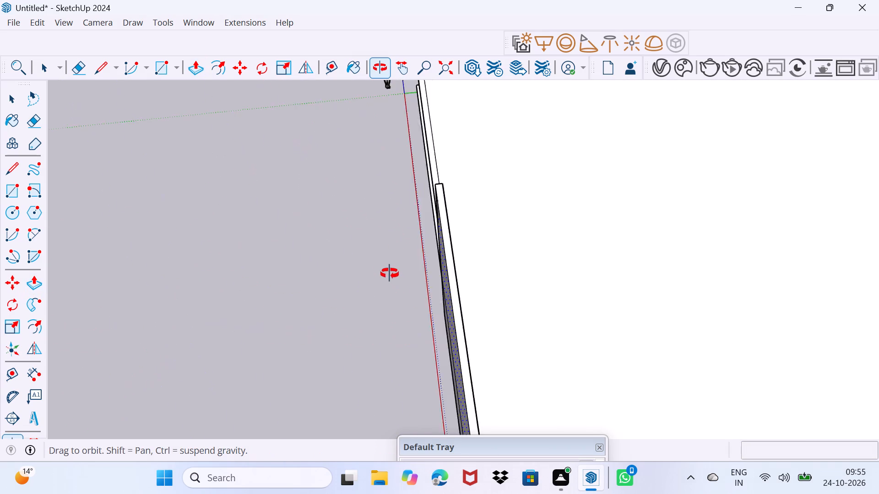
middle_drag(390, 274, 388, 266)
scroll(481, 312, up, 2)
click(426, 315)
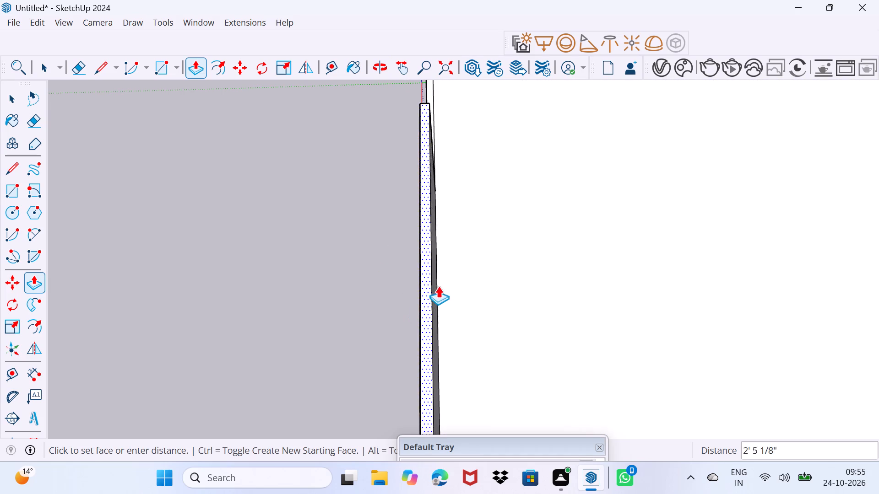
click(375, 184)
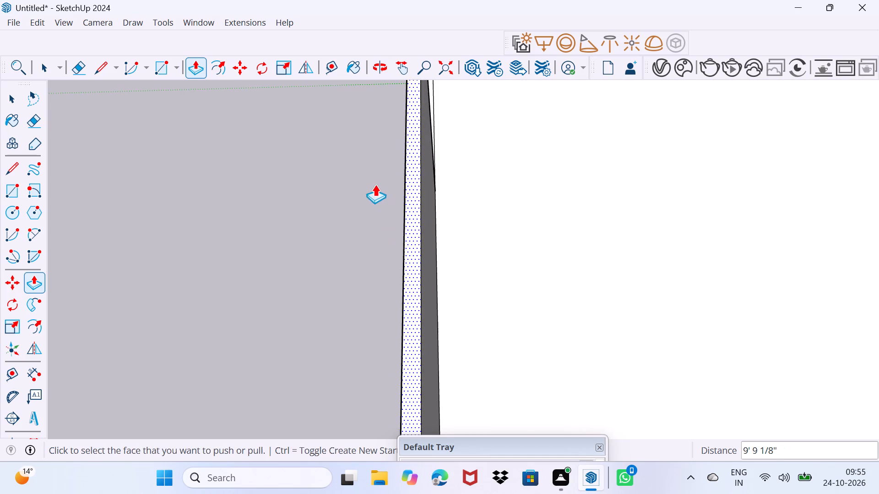
Pull the remaining 6" roof strip above the recessed front half up about 6' 3" to form a lower parapet.
middle_drag(382, 293, 571, 254)
scroll(571, 254, down, 7)
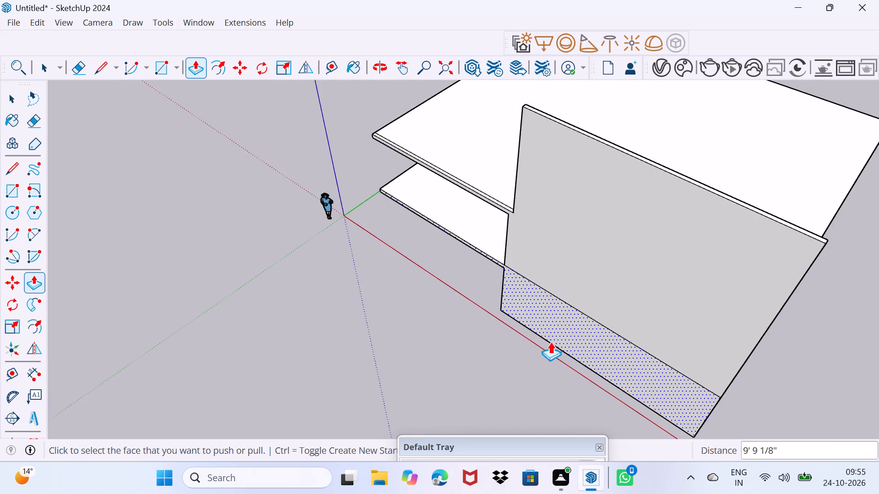
middle_drag(568, 347, 745, 316)
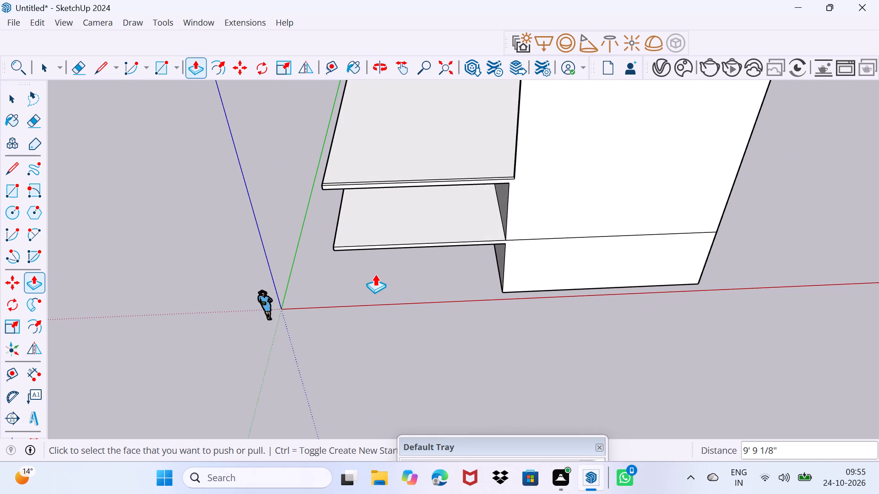
scroll(375, 274, up, 3)
middle_drag(395, 265, 406, 338)
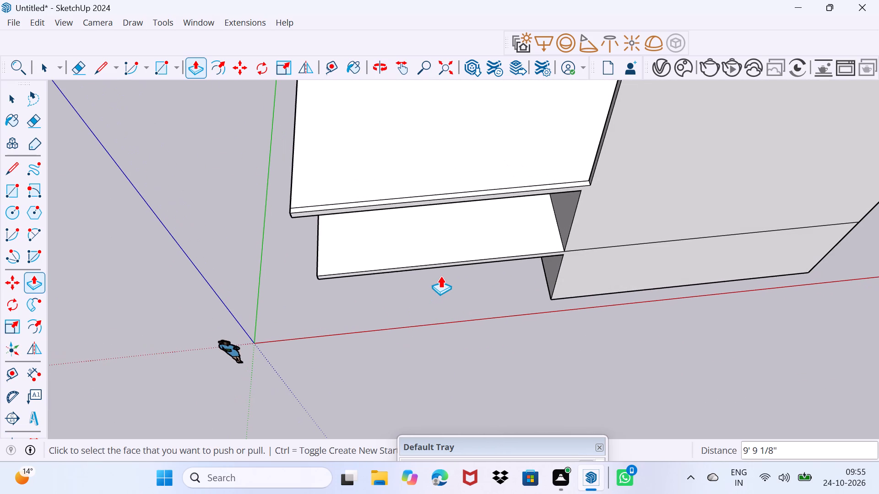
scroll(543, 171, up, 3)
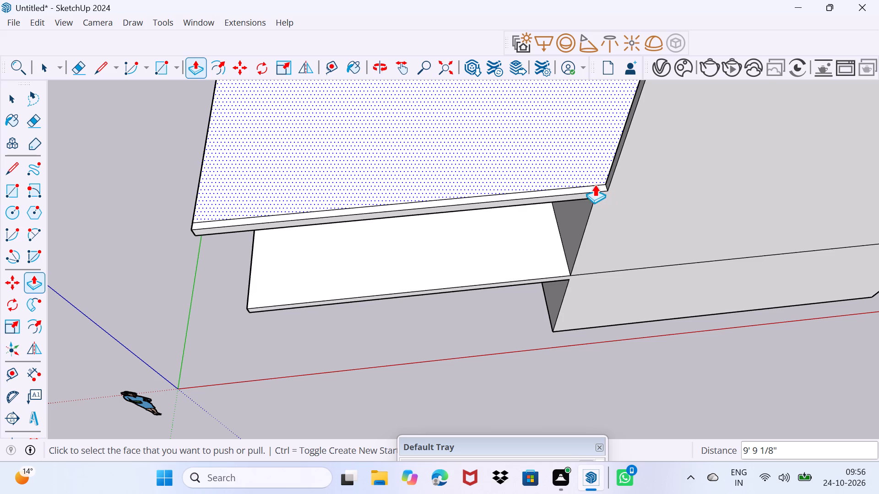
click(584, 190)
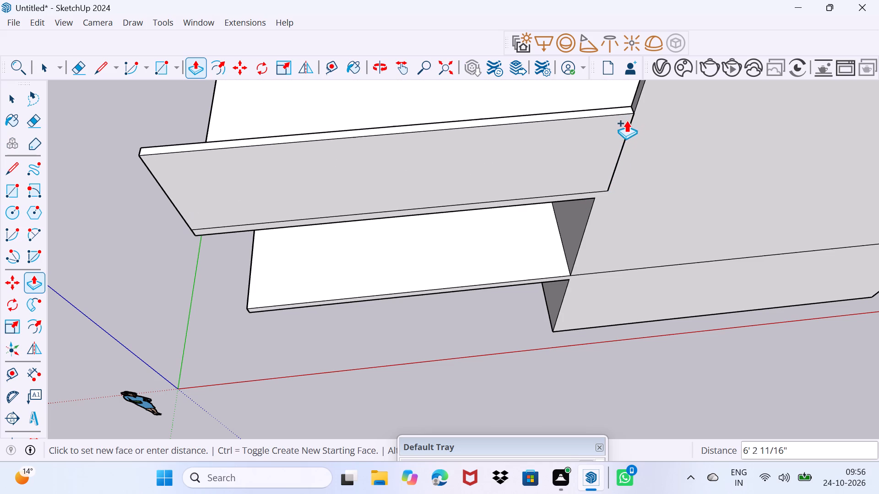
click(626, 127)
middle_drag(442, 244, 503, 195)
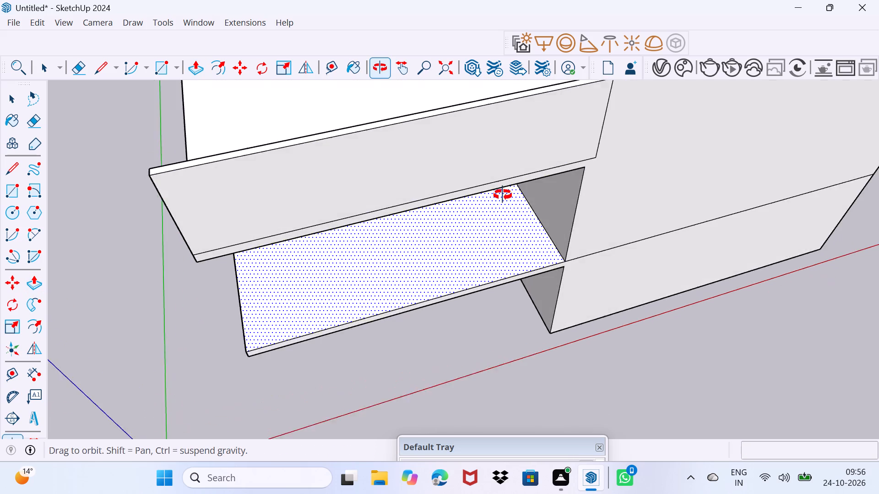
middle_drag(503, 195, 505, 184)
key(Escape)
scroll(479, 220, down, 4)
key(Escape)
key(Escape)
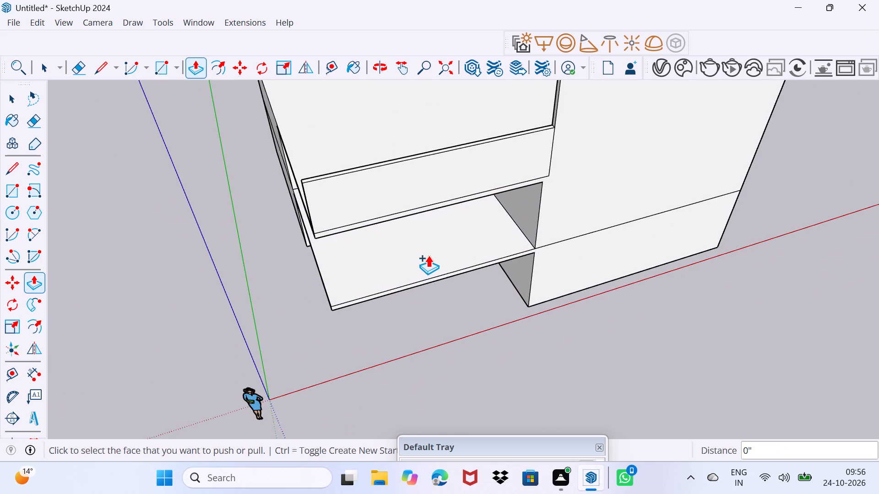
key(Escape)
key(Escape)
key(space)
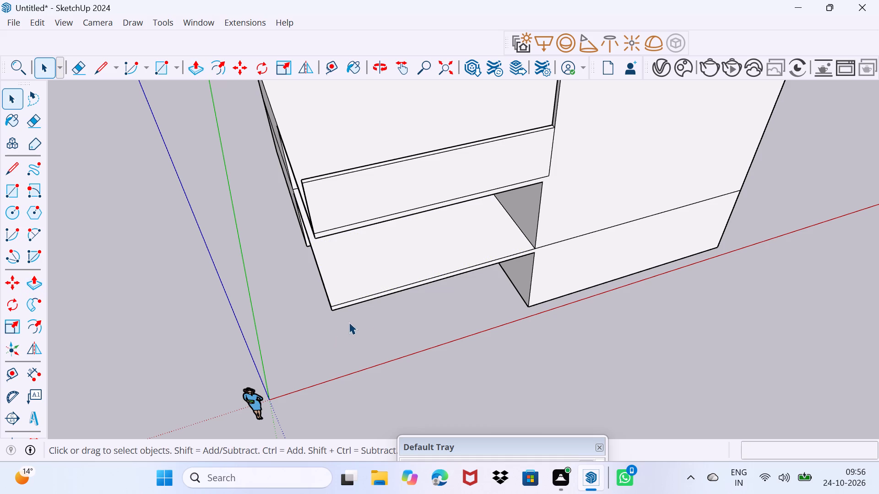
Erase the horizontal seam at the lower parapet's base and the vertical seam where it meets the unrecessed front face.
middle_drag(522, 245, 509, 240)
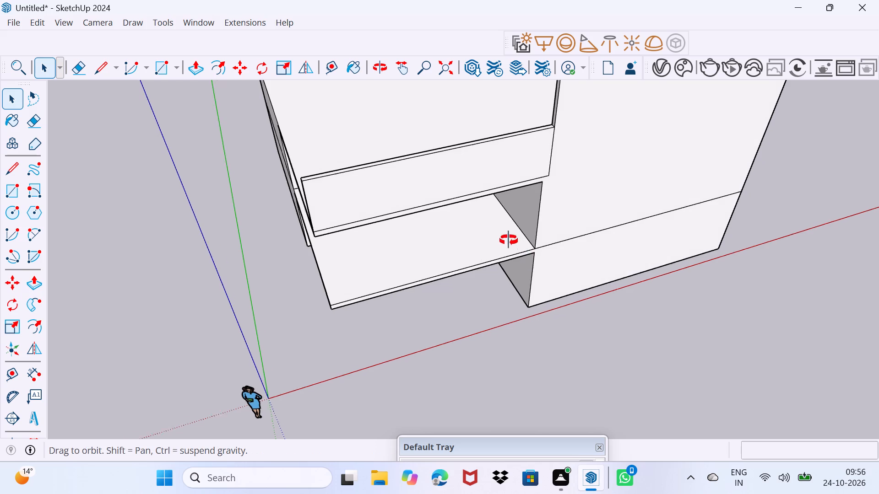
middle_drag(509, 240, 449, 182)
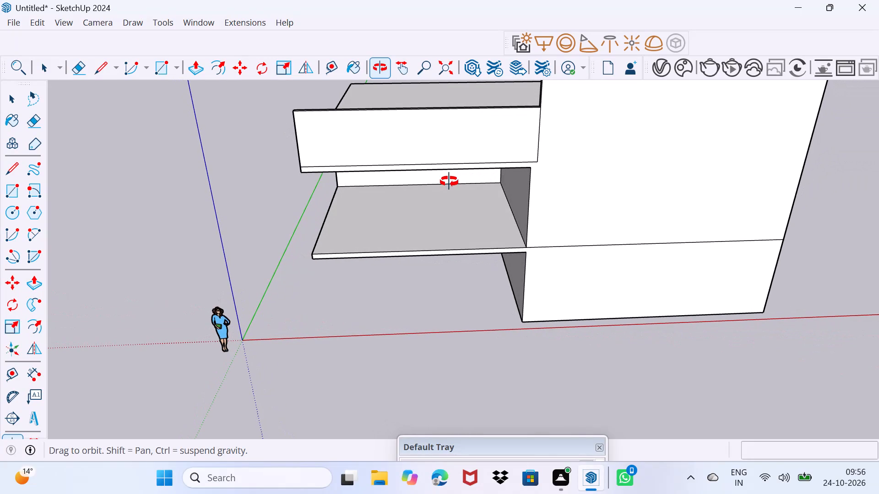
middle_drag(449, 182, 467, 179)
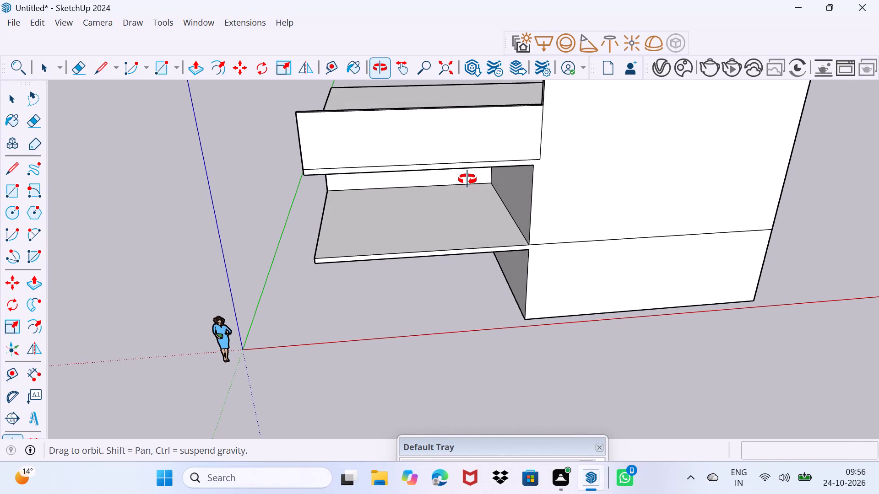
middle_drag(467, 179, 468, 179)
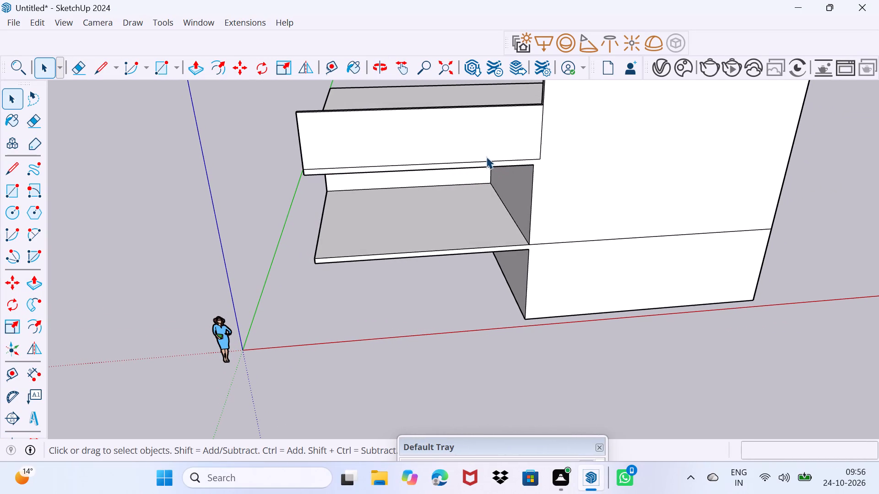
scroll(492, 145, up, 2)
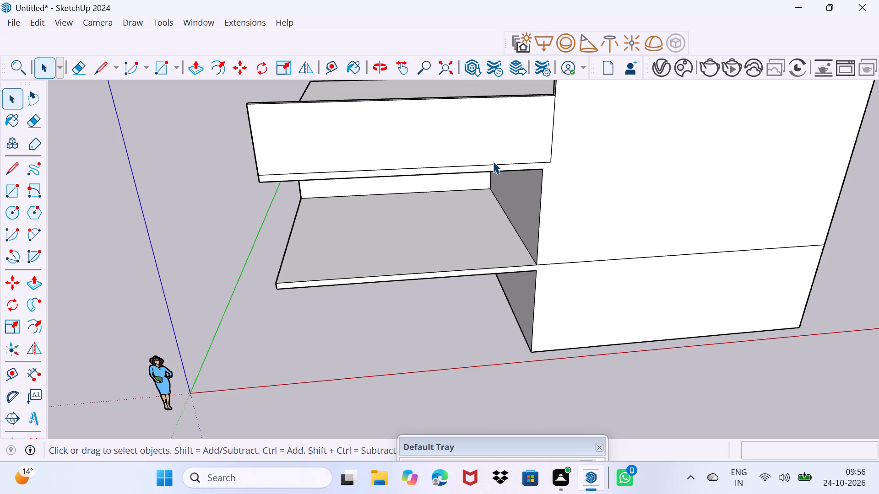
key(e)
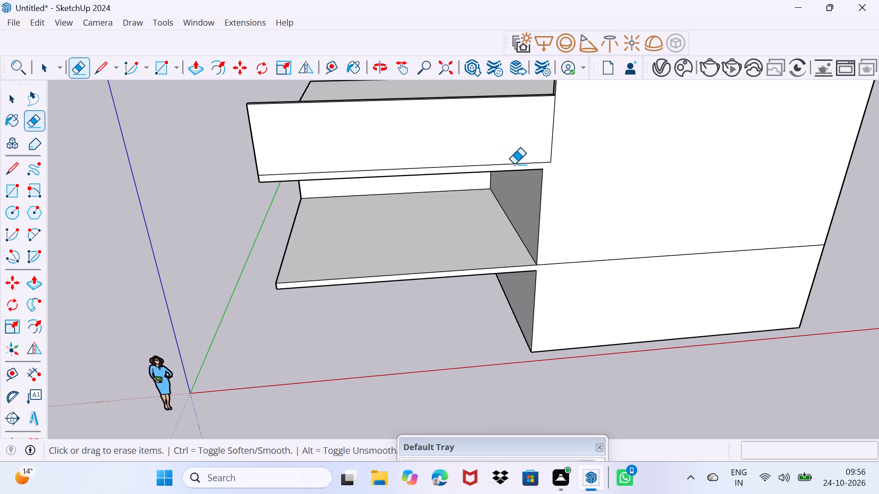
click(528, 163)
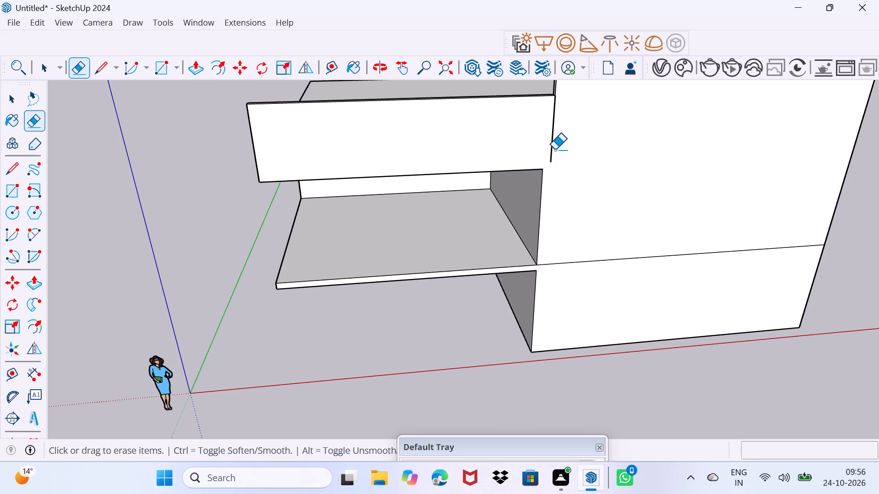
click(551, 150)
Thicken the lower parapet by pulling its inner face about 1' inward over the roof.
scroll(552, 158, down, 2)
middle_drag(520, 107, 547, 180)
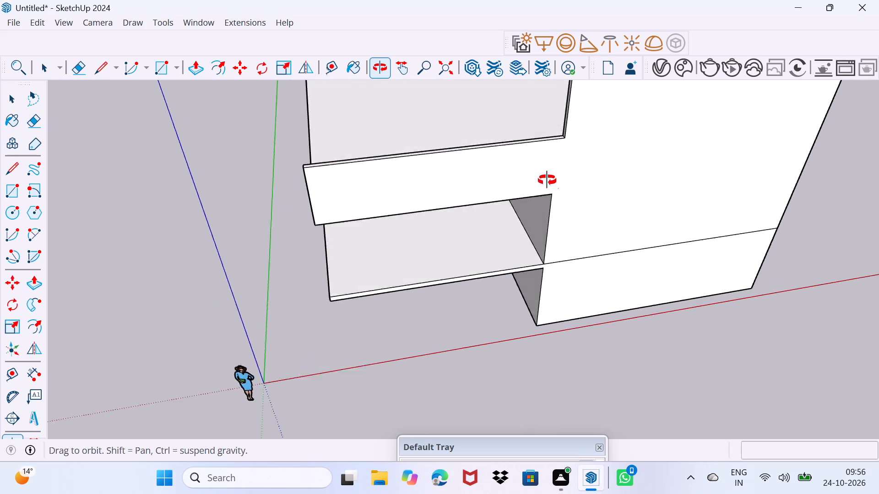
middle_drag(547, 180, 798, 157)
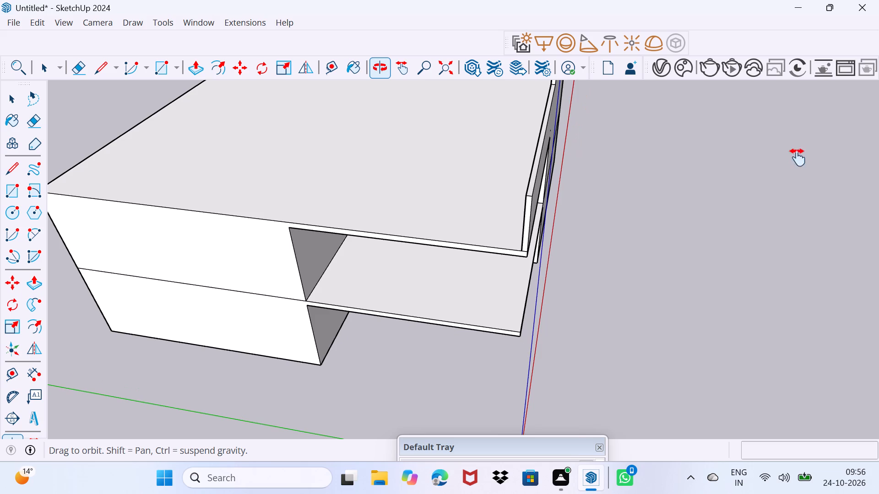
middle_drag(798, 157, 856, 160)
scroll(531, 204, up, 3)
middle_drag(535, 204, 600, 208)
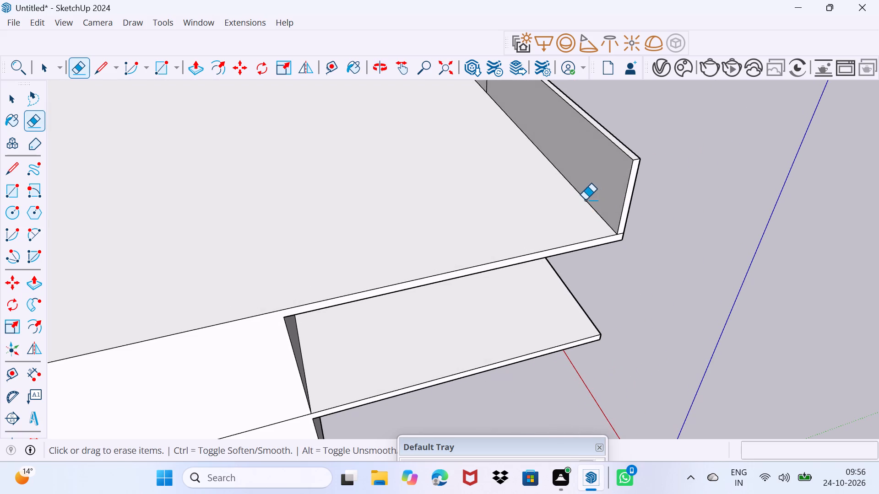
key(space)
key(p)
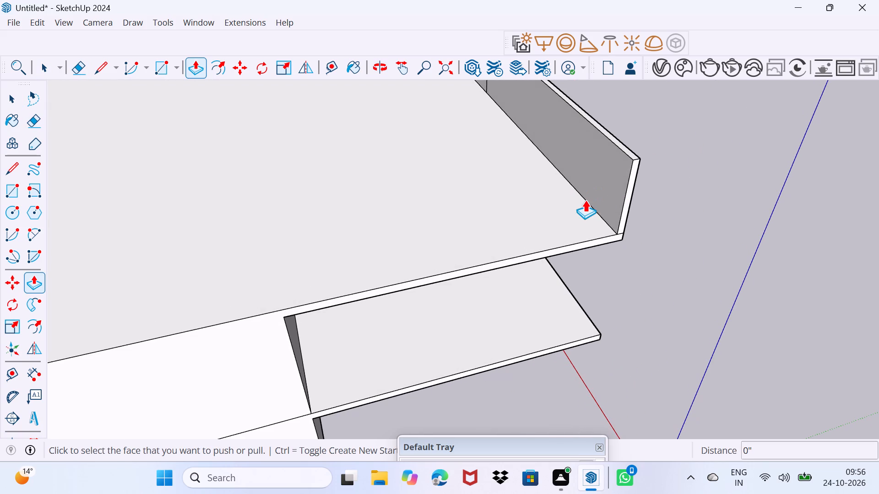
click(603, 181)
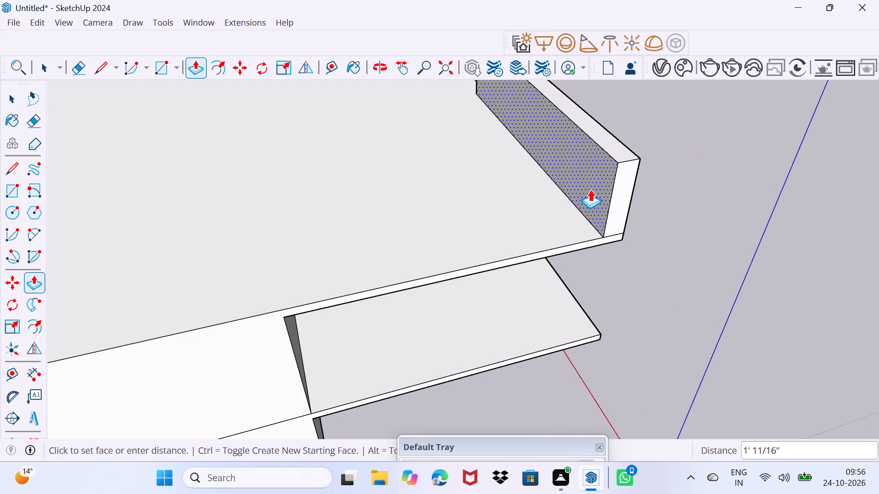
click(591, 189)
Pull the taller parapet's inner face inward by 1' 1/4", flush with the lower parapet's inner face.
scroll(438, 163, down, 3)
middle_drag(406, 167, 486, 206)
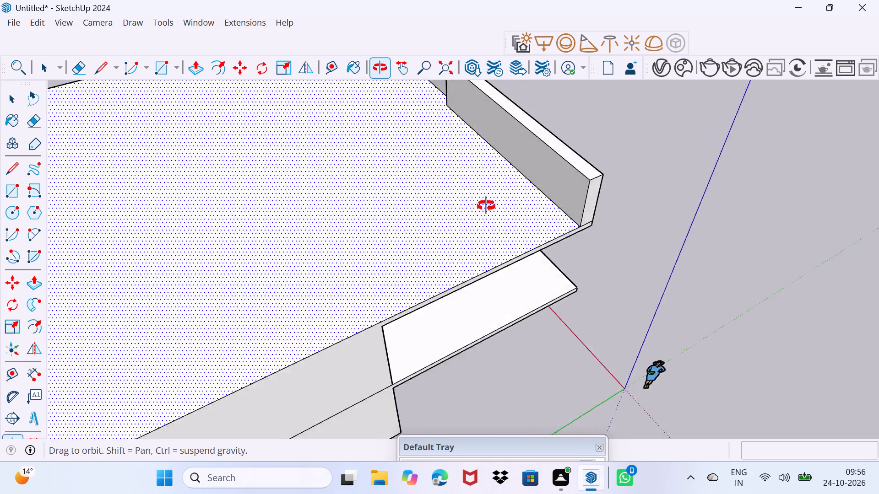
middle_drag(486, 206, 602, 190)
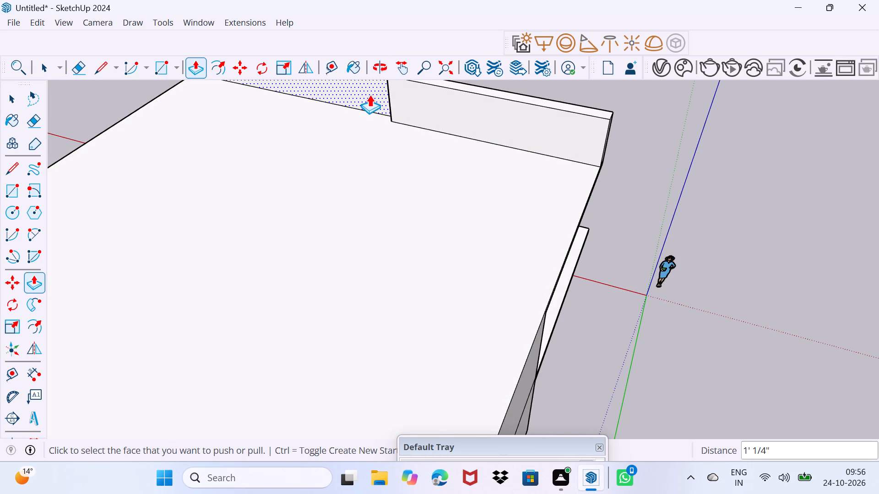
shift+middle_drag(370, 96, 484, 275)
click(483, 268)
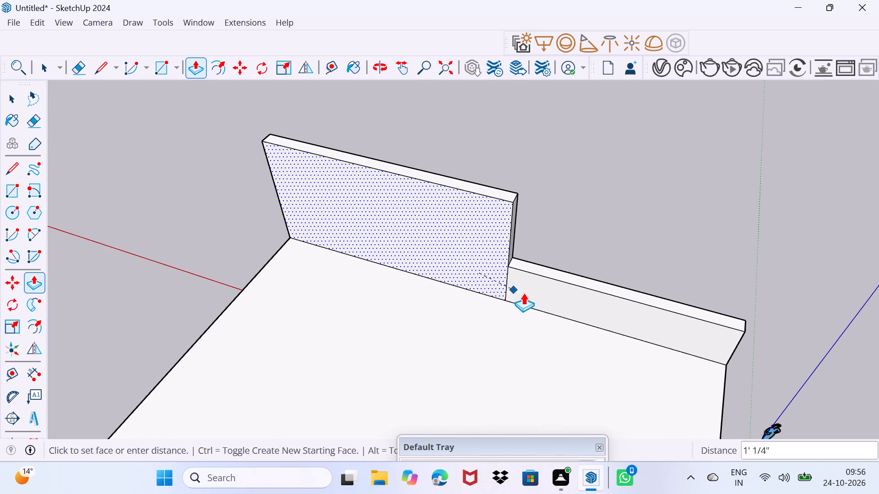
click(526, 292)
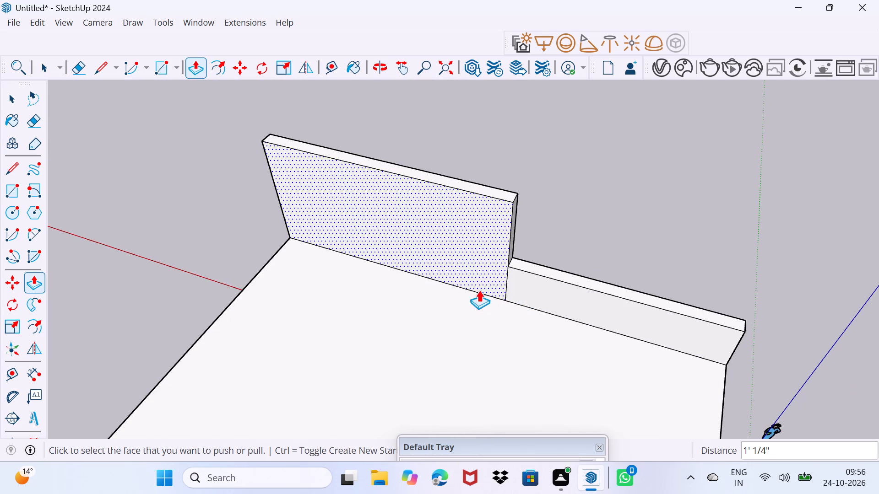
key(space)
Draw a stepped line on the front face: about 4' down from the lower parapet's top, 24' across, and 11' 8" down to the floor line.
middle_drag(591, 298, 179, 235)
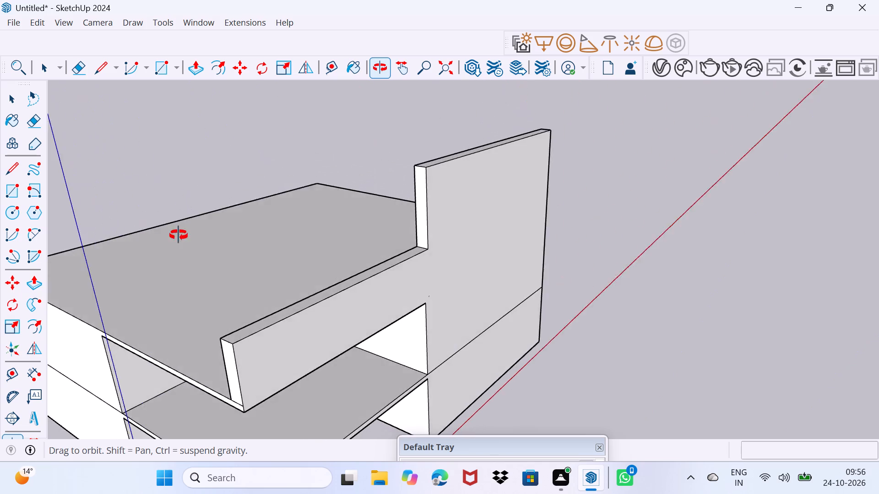
middle_drag(179, 235, 164, 257)
middle_drag(476, 297, 374, 291)
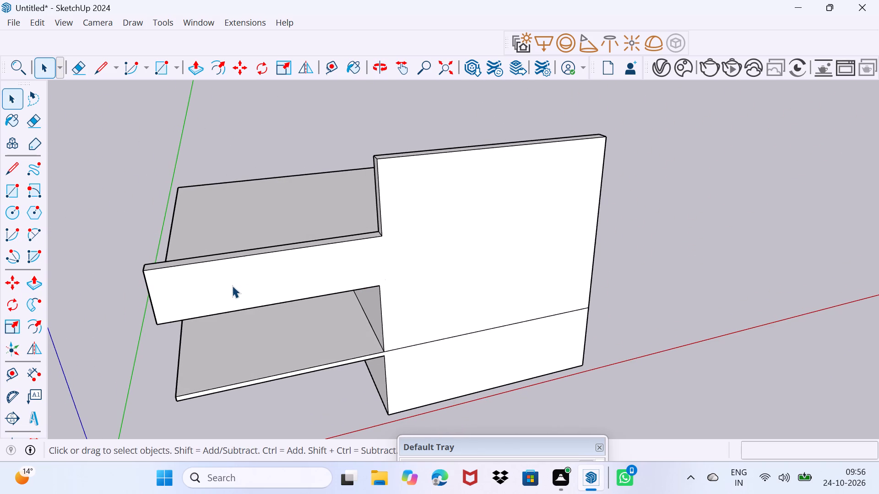
key(l)
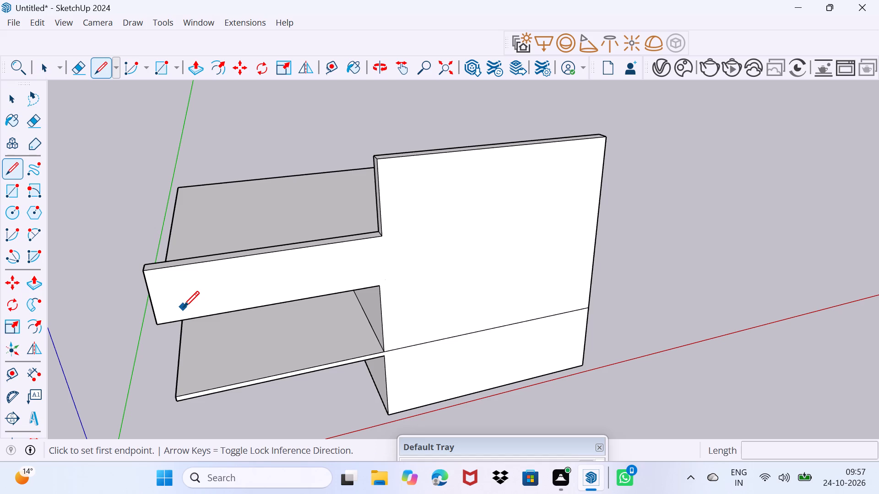
middle_drag(238, 340, 251, 297)
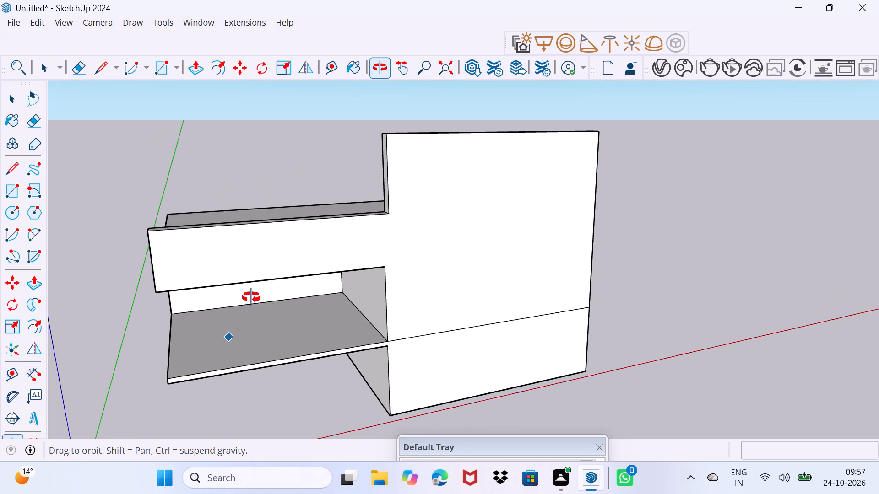
middle_drag(251, 297, 255, 387)
middle_drag(271, 402, 285, 346)
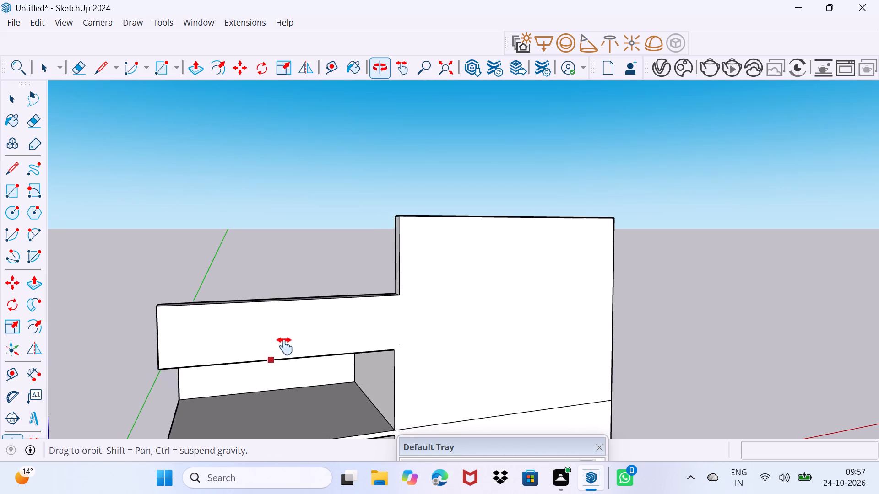
middle_drag(285, 346, 343, 333)
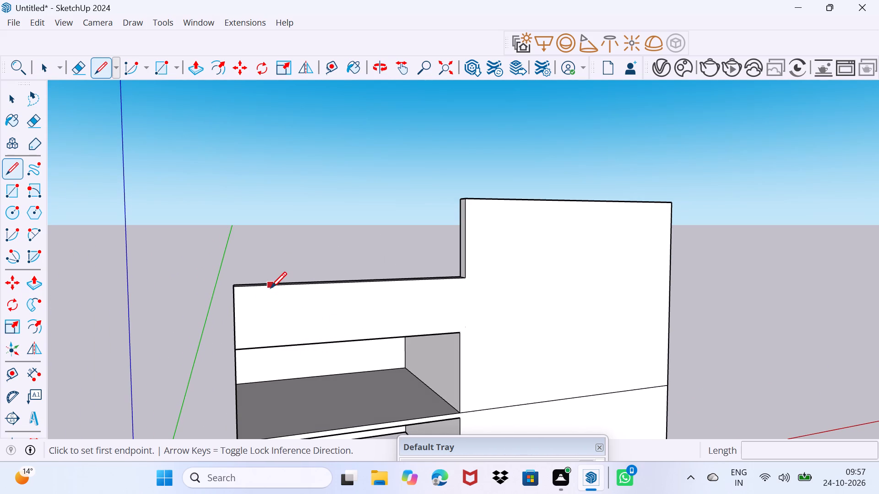
click(271, 288)
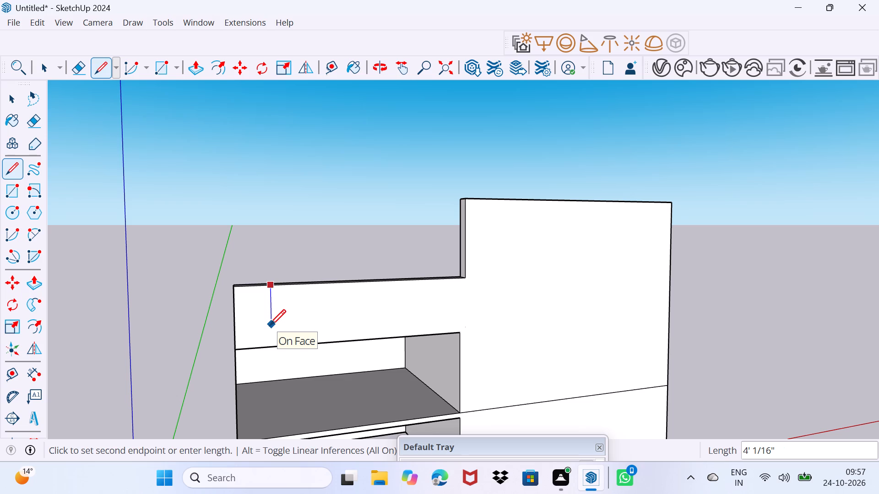
click(270, 325)
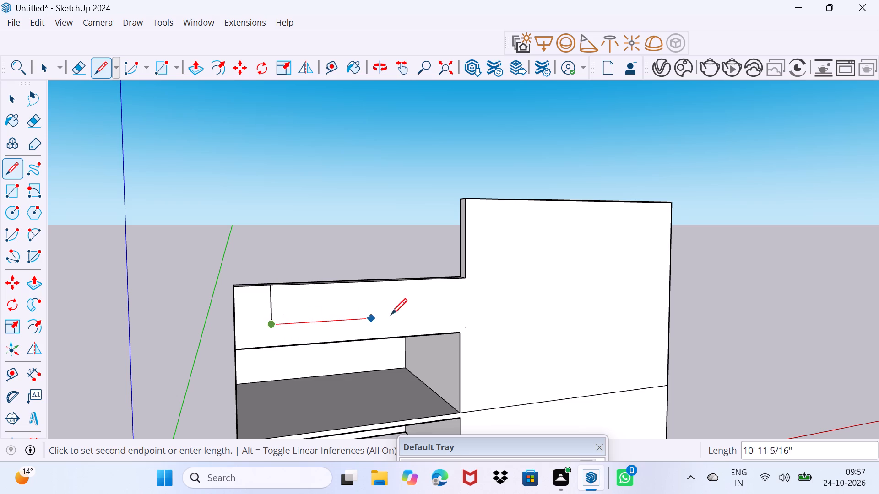
click(488, 310)
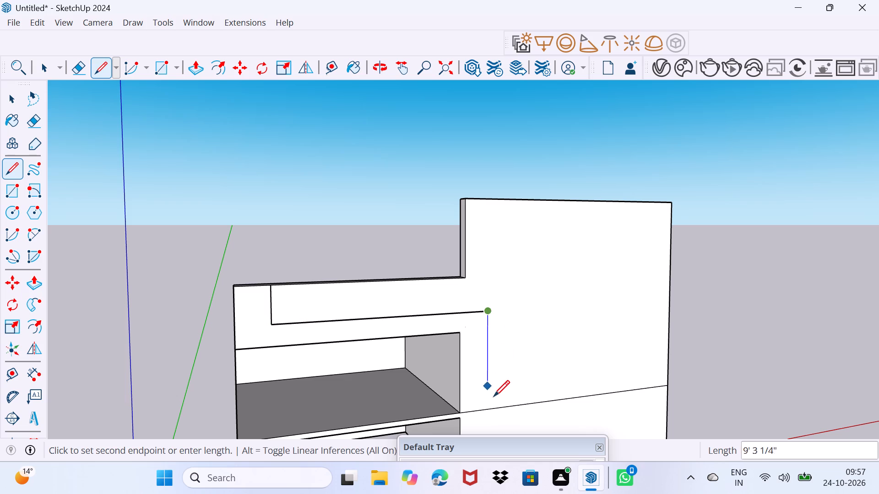
click(494, 411)
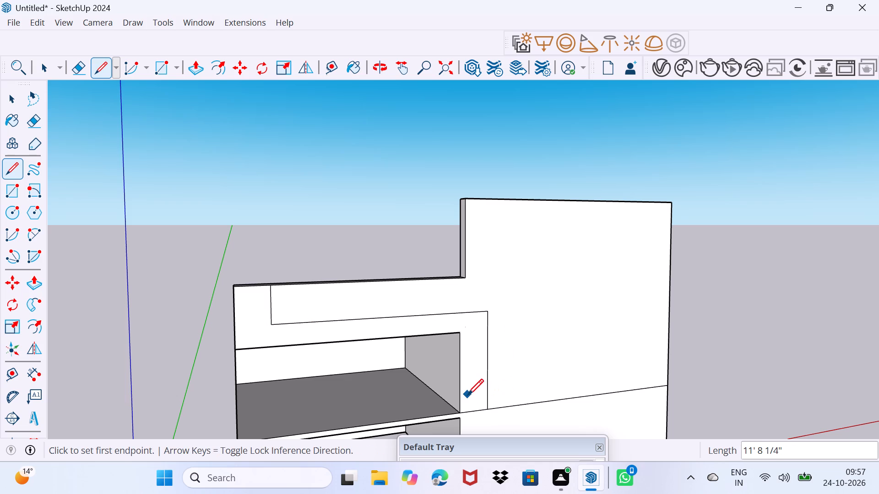
key(Escape)
key(Escape)
key(Escape)
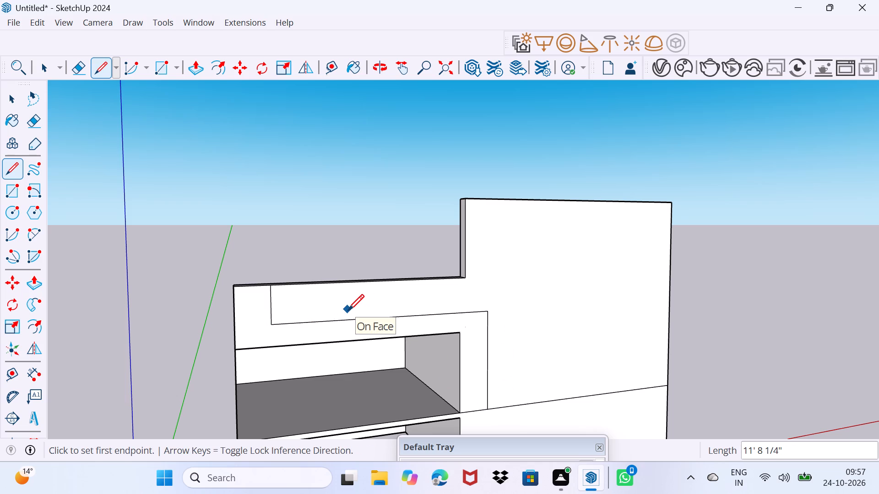
Draw a rectangle about 11' 6" by 2' 5" on the lower parapet's front face, inside the stepped outline.
scroll(348, 310, up, 2)
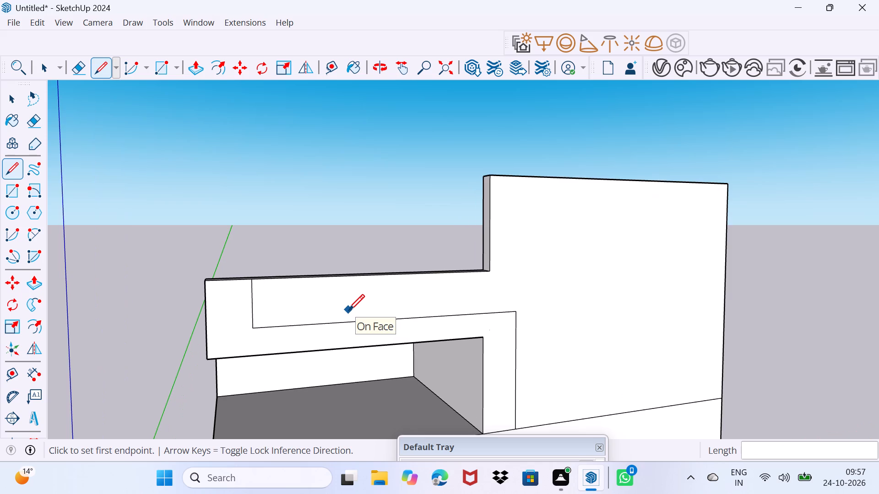
key(r)
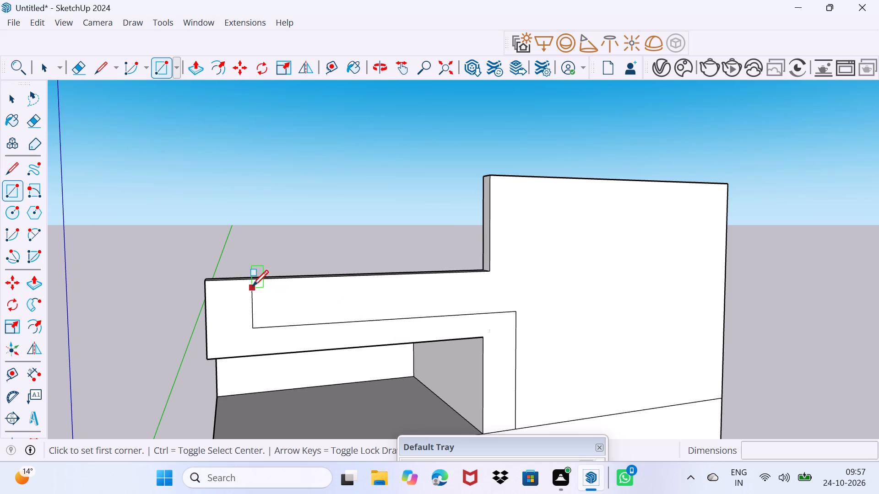
click(278, 290)
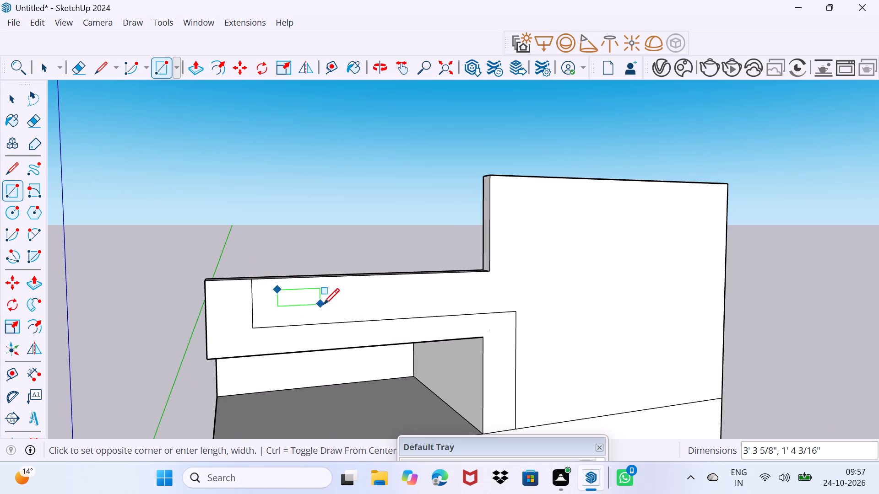
click(412, 311)
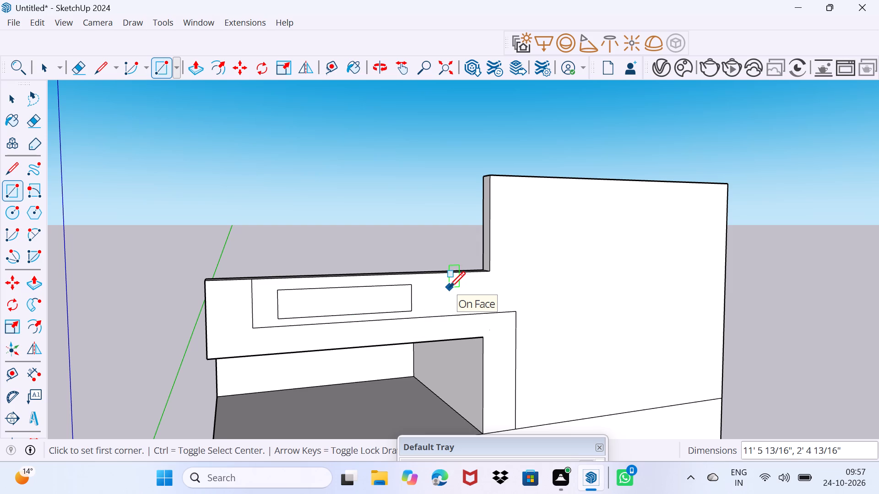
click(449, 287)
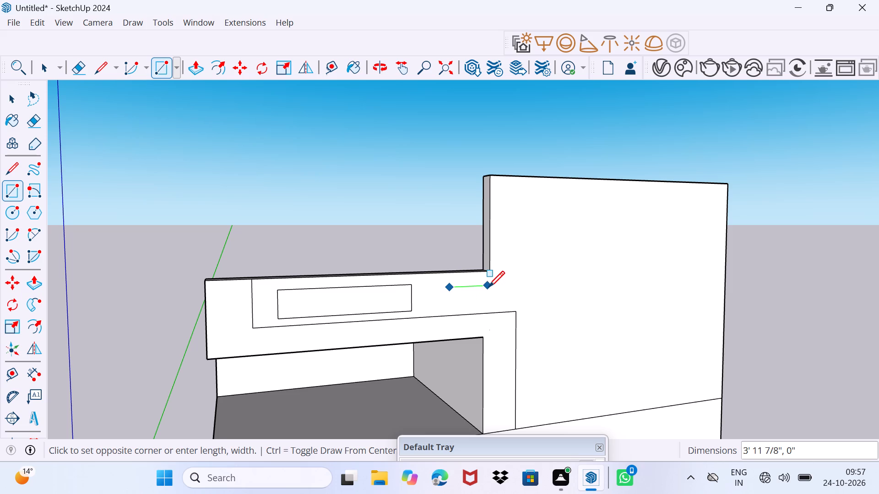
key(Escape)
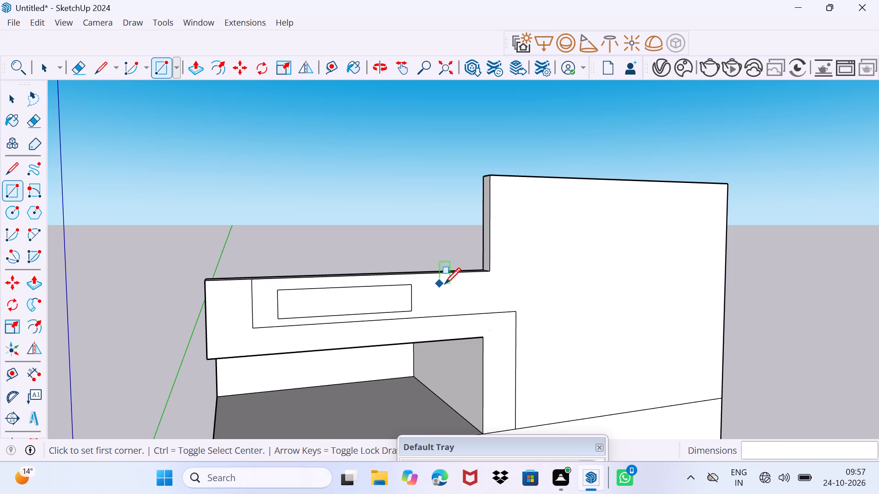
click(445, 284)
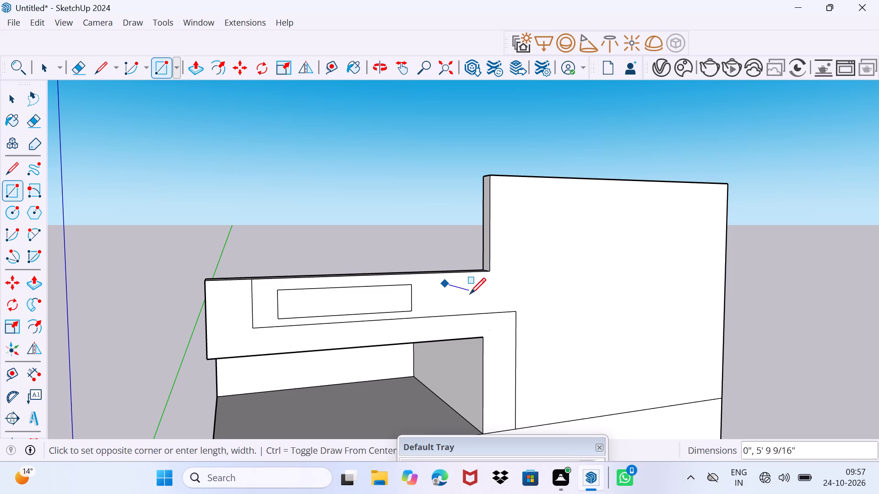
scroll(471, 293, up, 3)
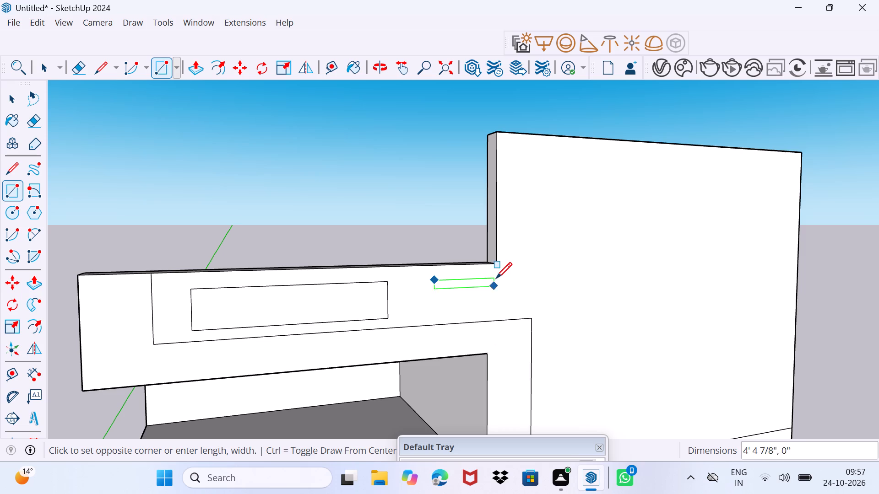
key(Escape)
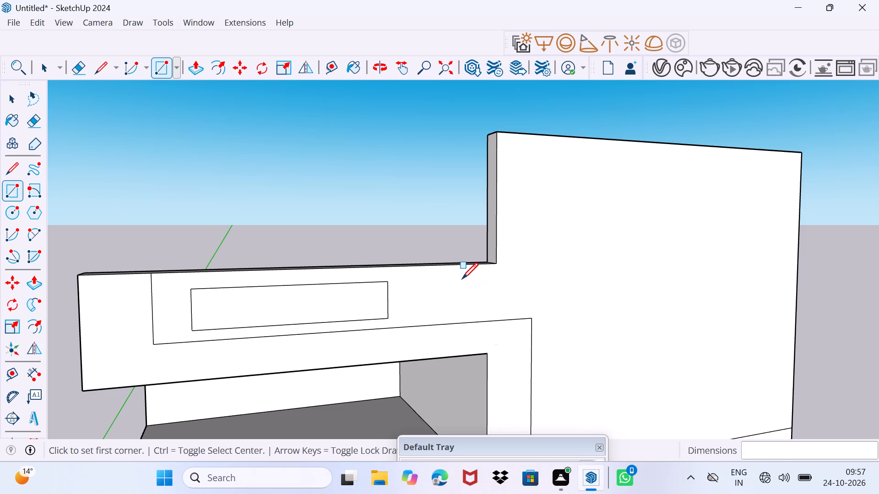
Draw a small rectangle about 2' 10" by 10" on the lower parapet's front face, between the long rectangle and the taller parapet.
key(r)
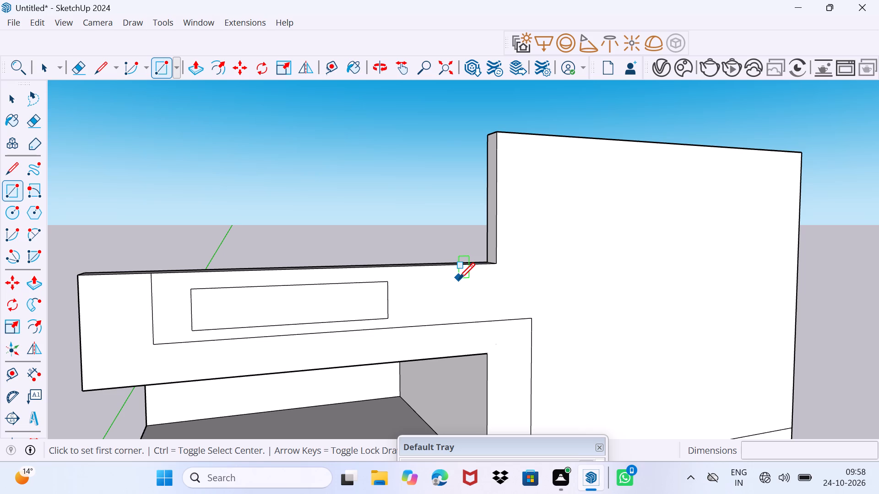
click(416, 278)
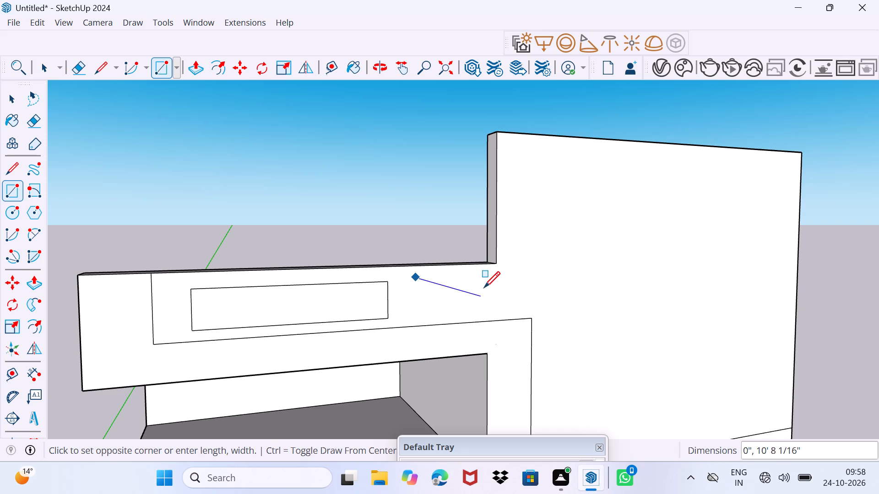
scroll(483, 285, up, 3)
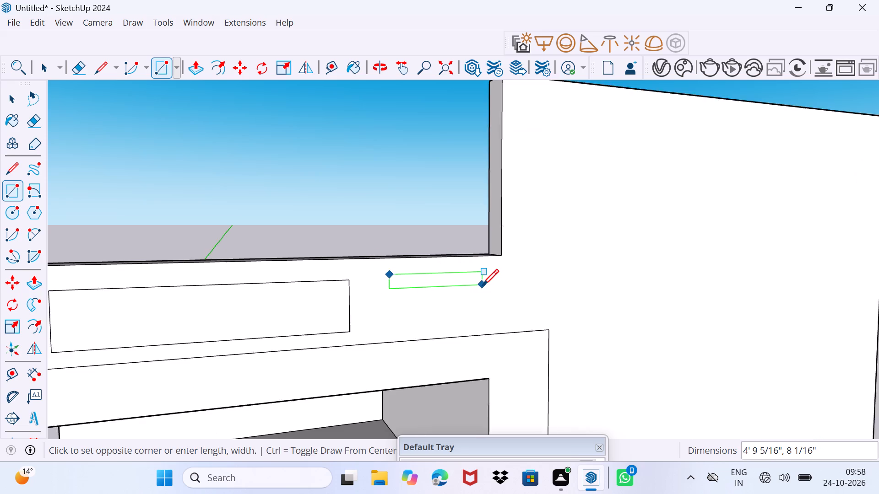
scroll(483, 285, up, 12)
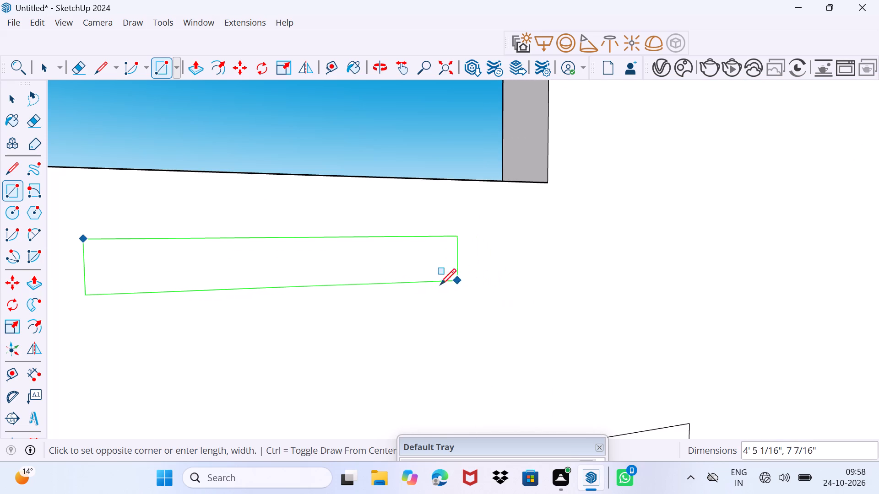
click(340, 301)
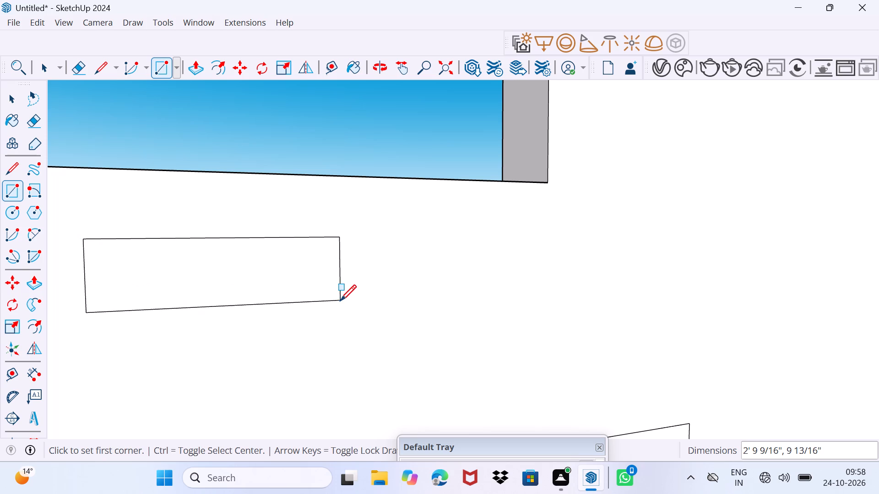
scroll(171, 285, down, 10)
middle_drag(156, 311, 167, 313)
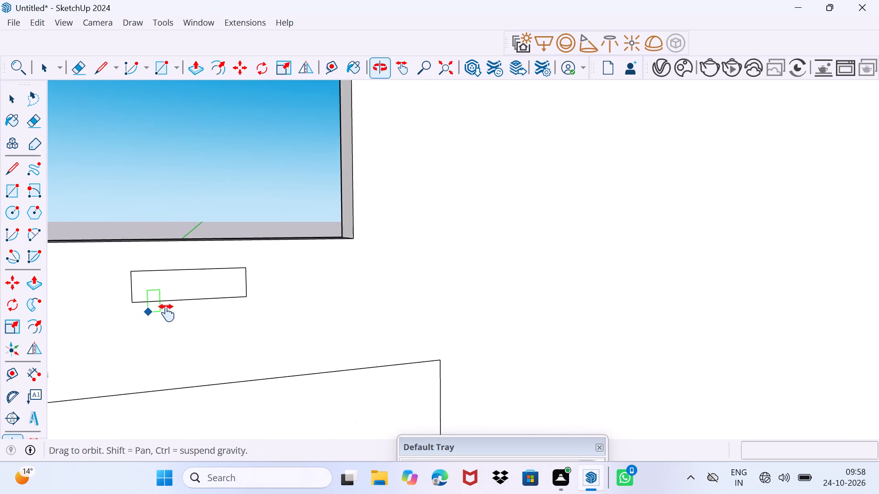
middle_drag(167, 313, 464, 302)
key(Escape)
key(Escape)
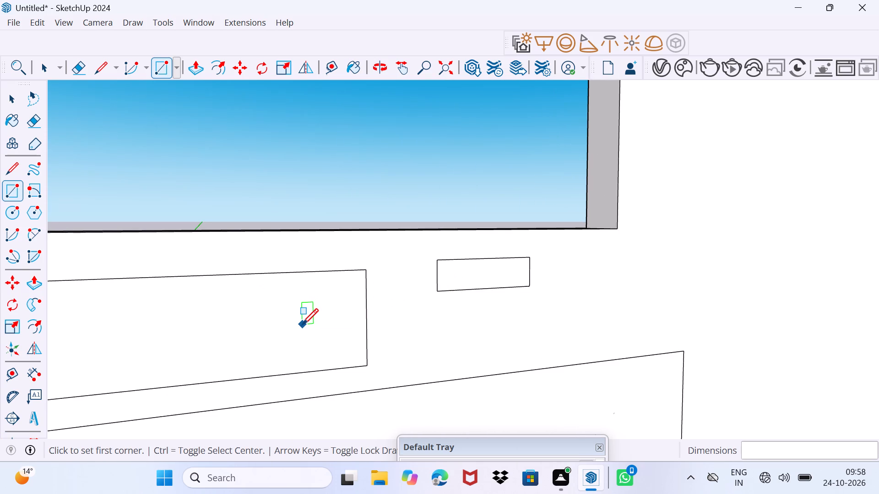
Push the long rectangle back through the lower parapet's full thickness to cut an opening.
key(space)
click(302, 324)
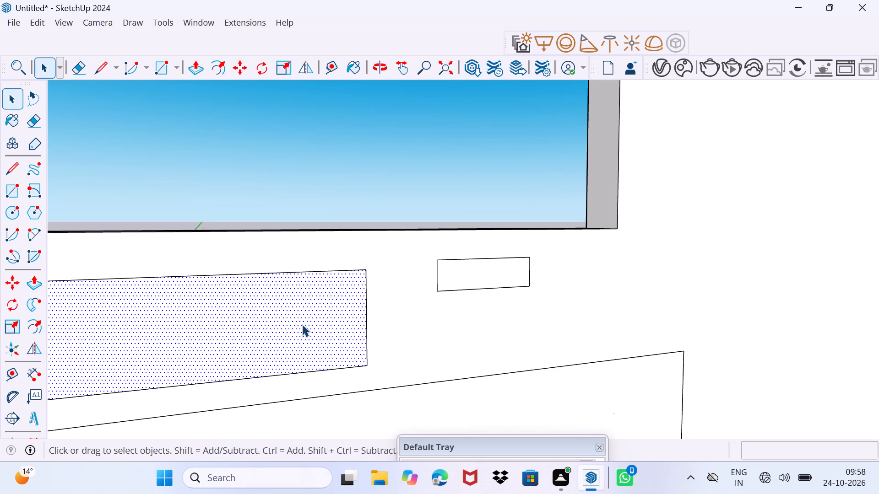
key(p)
click(302, 324)
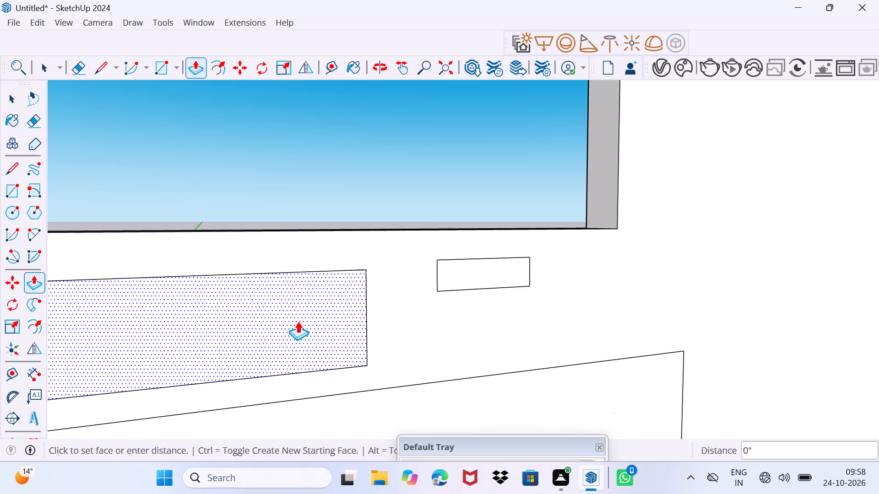
click(293, 297)
Push the small rectangle back 1' 6 1/4" through the lower parapet to cut a second opening.
middle_drag(351, 320, 315, 320)
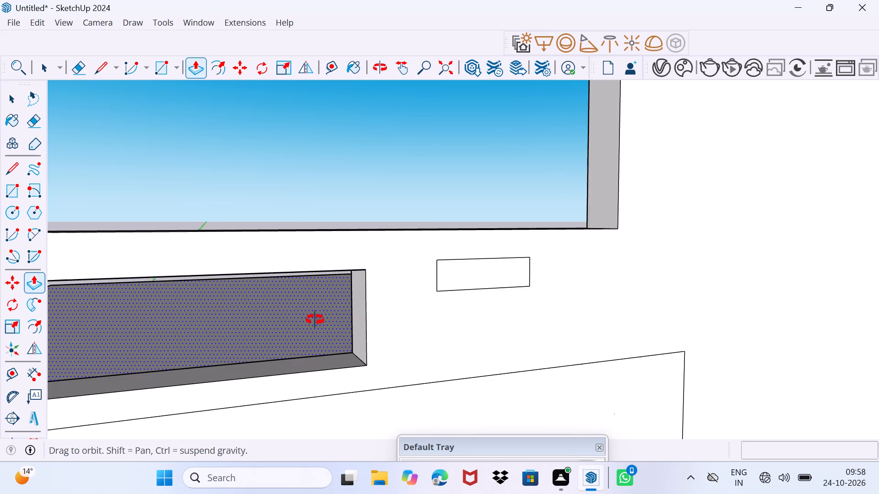
middle_drag(315, 320, 295, 299)
scroll(505, 269, up, 3)
click(504, 274)
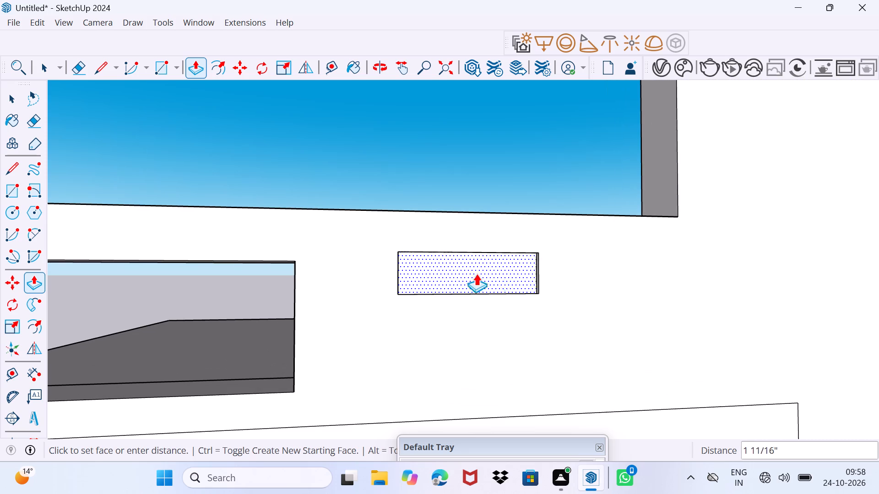
click(471, 258)
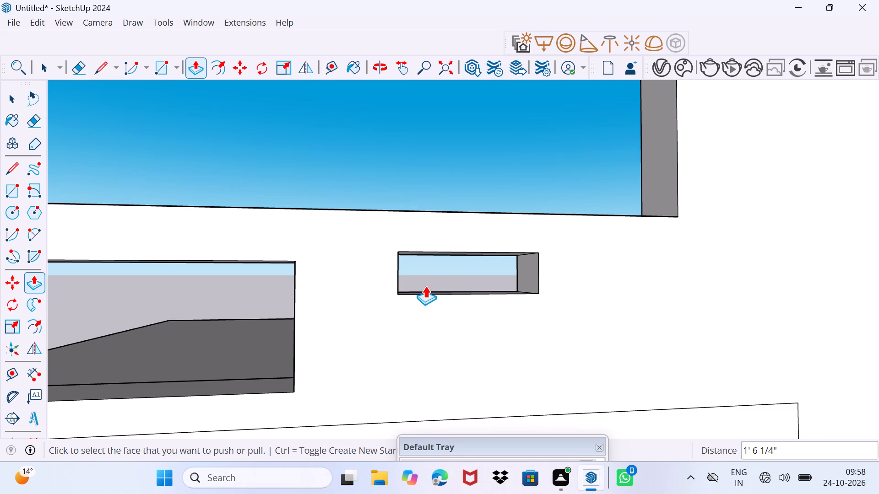
middle_drag(418, 300, 377, 323)
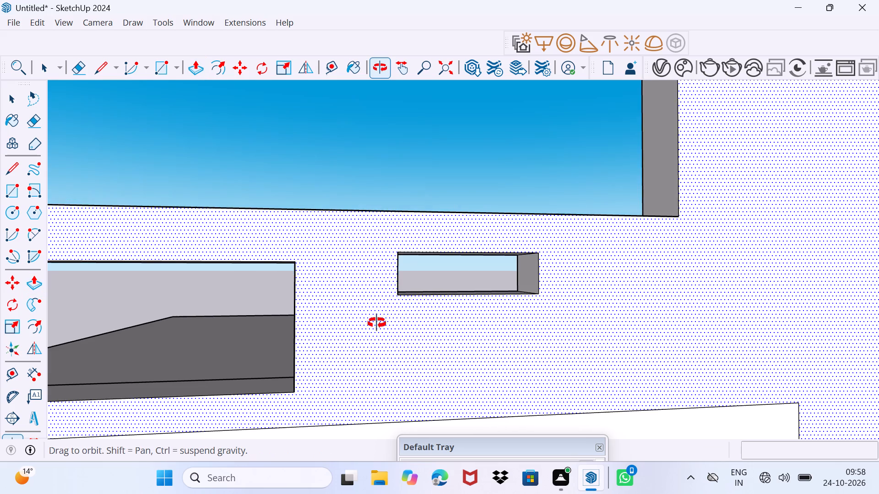
middle_drag(377, 323, 428, 319)
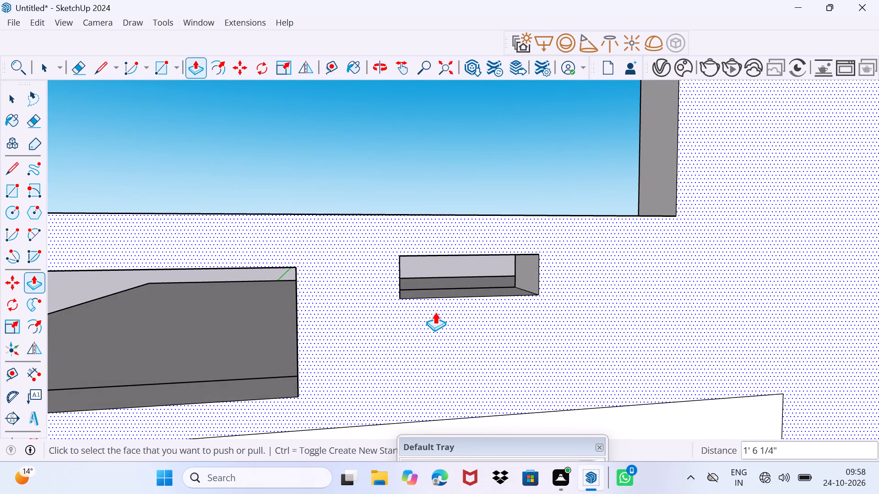
key(space)
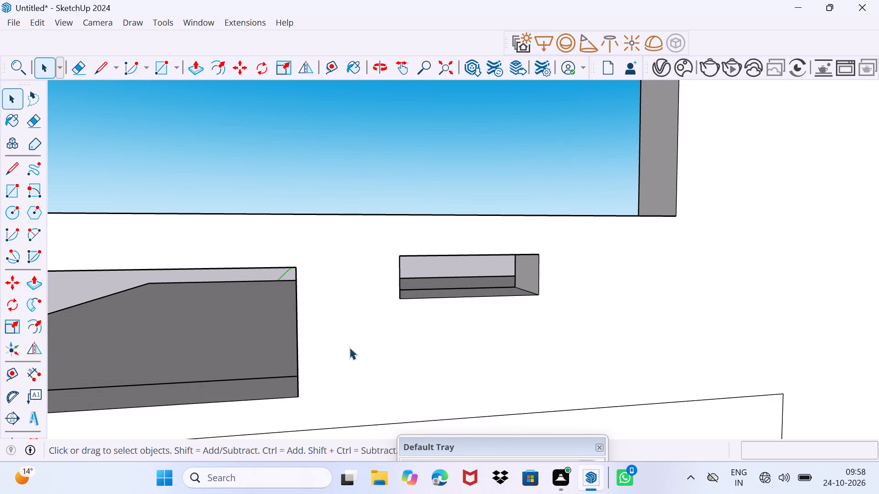
Pull the stepped border face below and beside the lower parapet's openings outward by 2'.
scroll(323, 349, down, 3)
middle_drag(220, 383, 634, 319)
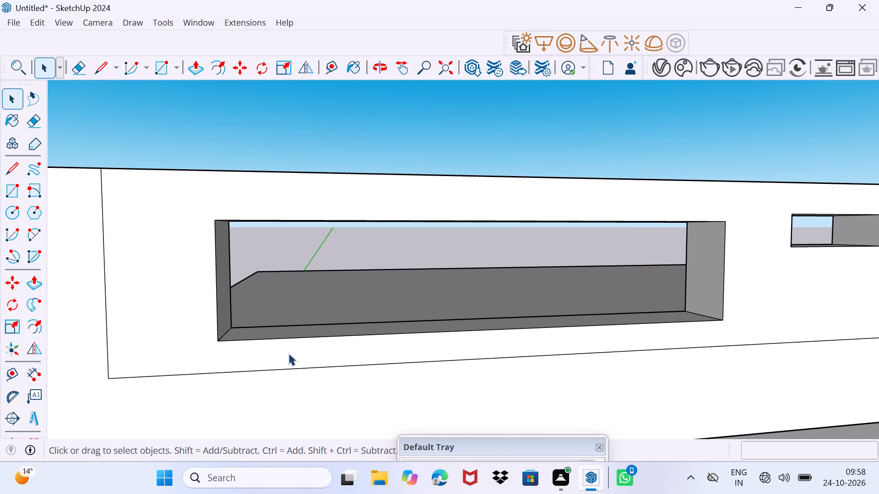
scroll(230, 353, down, 2)
middle_drag(185, 358, 185, 360)
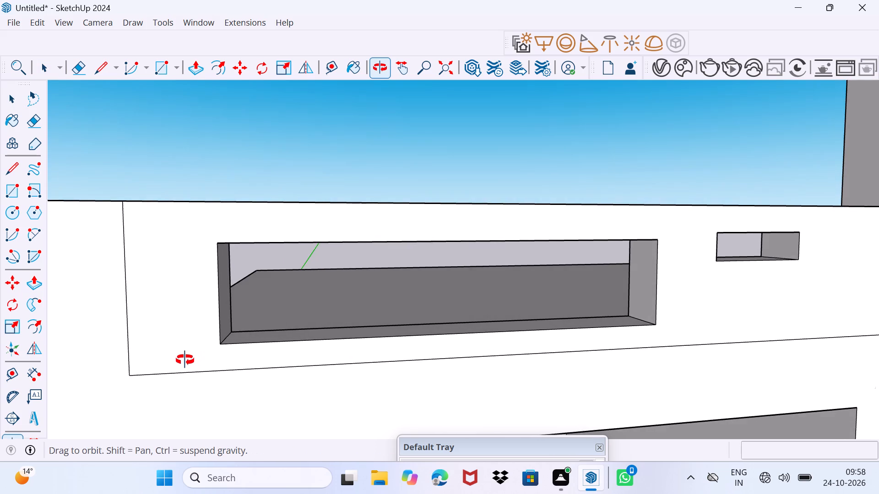
middle_drag(185, 360, 295, 257)
click(287, 329)
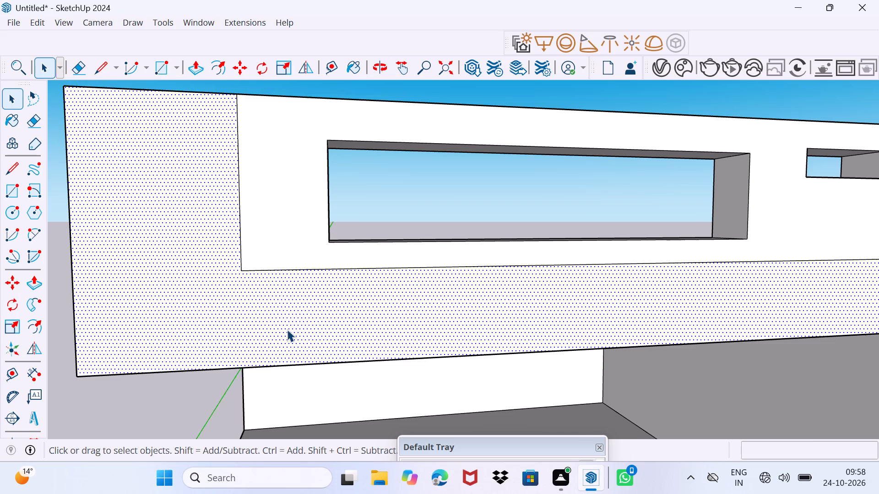
scroll(287, 329, down, 4)
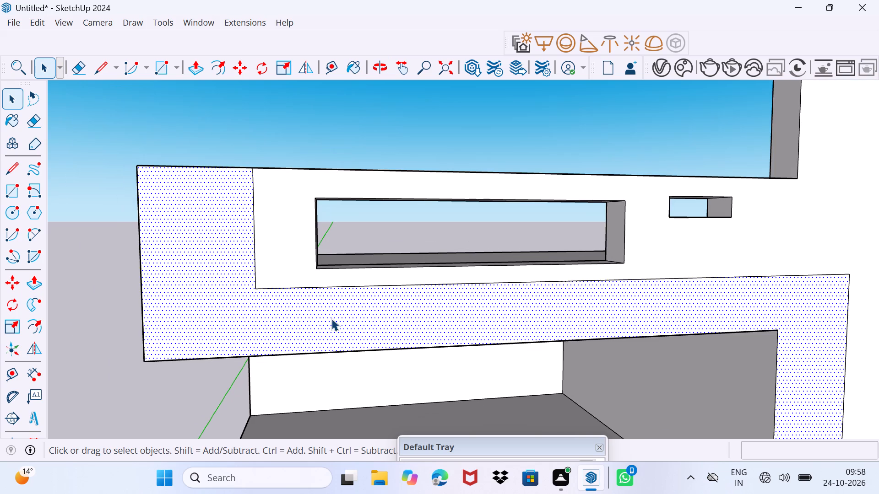
key(p)
click(331, 318)
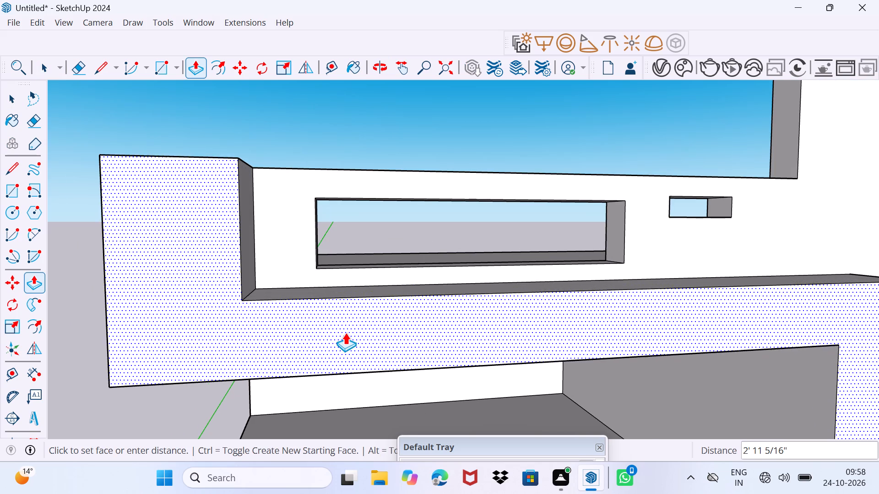
text(2')
key(Return)
Push the projecting stepped border face back toward the facade by about 1' 9 7/16".
scroll(345, 326, down, 4)
middle_drag(330, 370, 376, 375)
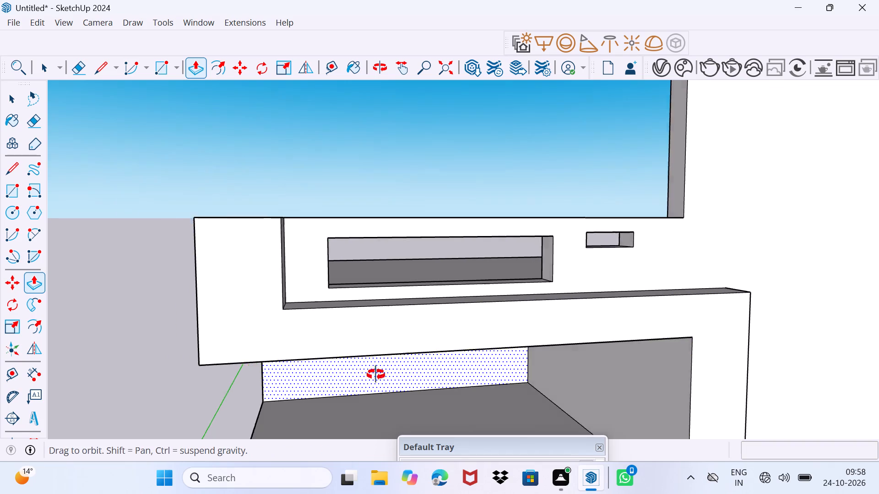
middle_drag(376, 375, 432, 363)
scroll(432, 363, down, 4)
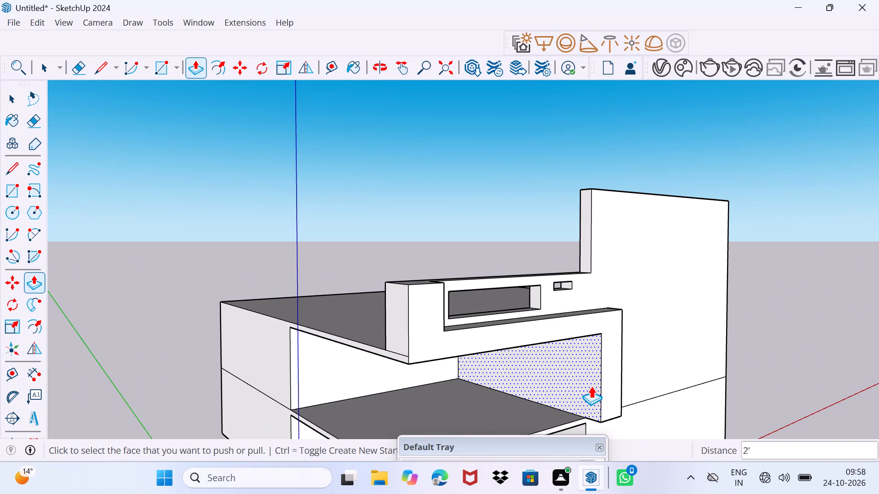
scroll(591, 386, down, 2)
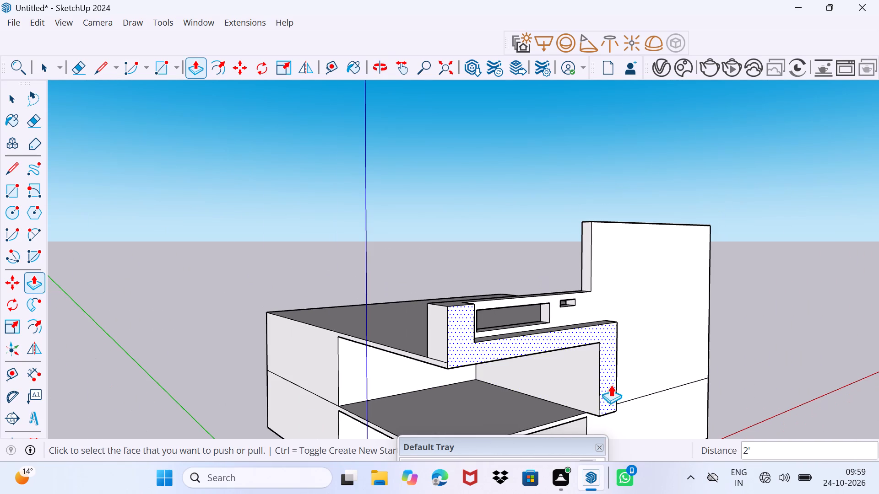
click(608, 390)
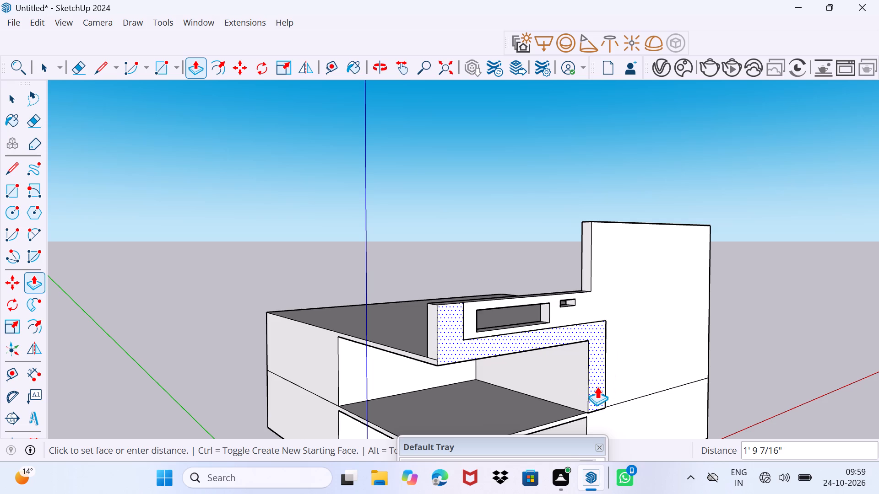
click(597, 387)
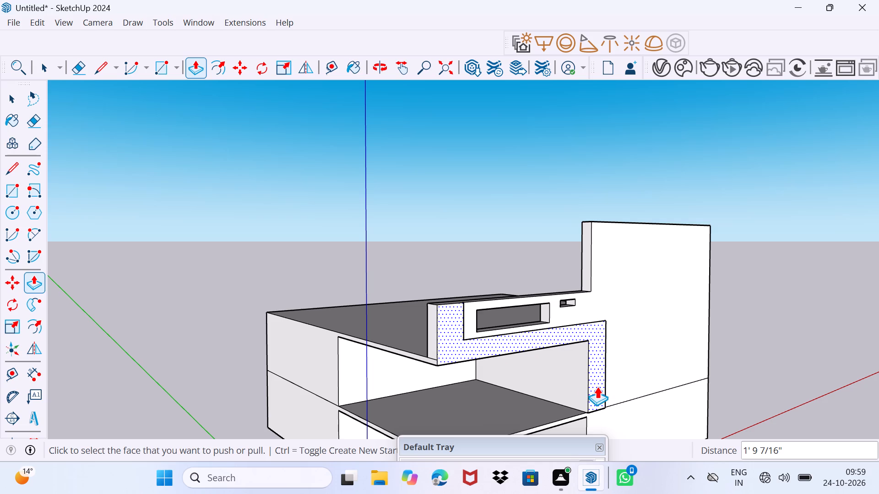
key(Escape)
Draw a small rectangle about 4 5/16" by 7" on the long opening's upper inner face, near its outer end.
scroll(496, 331, up, 1)
middle_drag(478, 334, 404, 364)
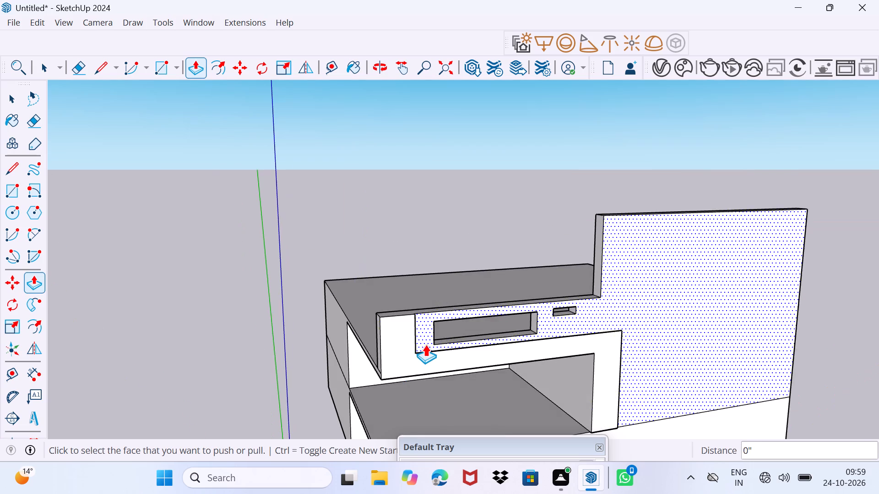
scroll(427, 344, up, 8)
key(space)
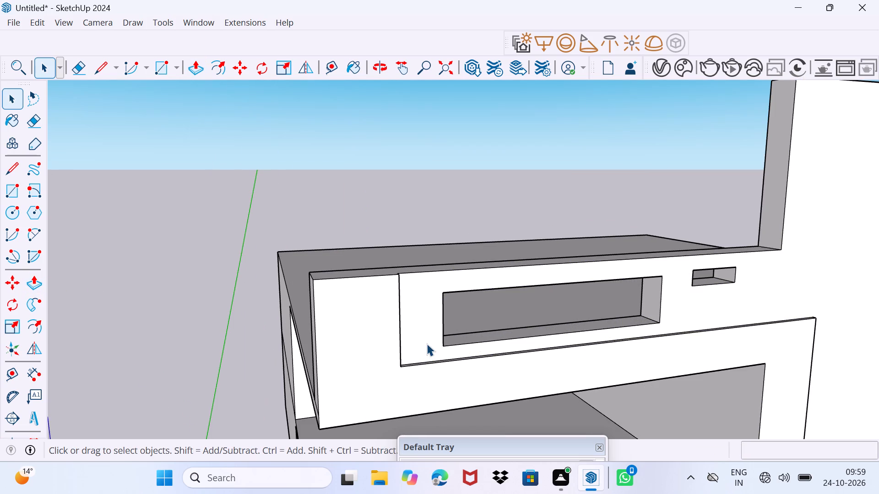
middle_drag(483, 354, 470, 311)
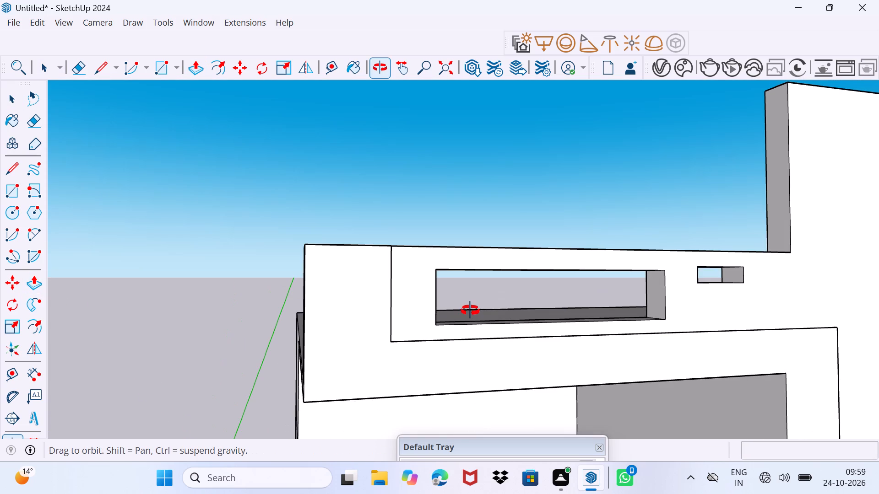
middle_drag(470, 311, 371, 406)
middle_drag(387, 397, 403, 321)
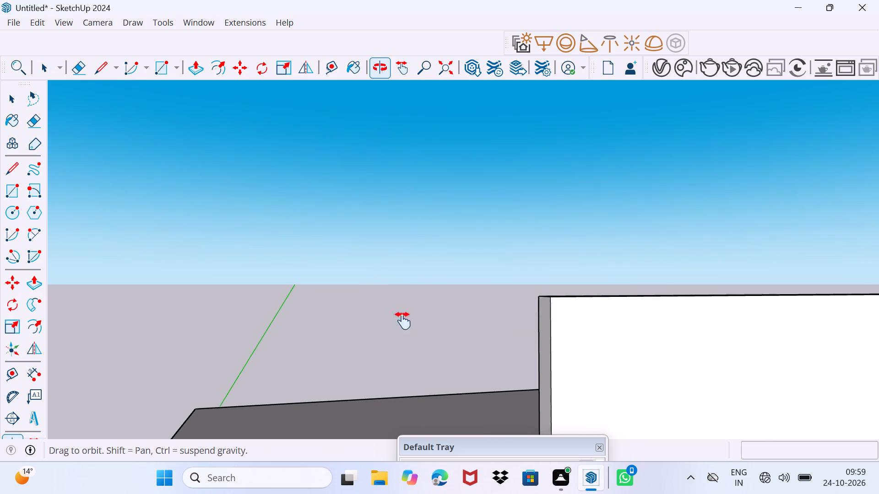
middle_drag(403, 321, 433, 298)
scroll(435, 278, up, 3)
middle_drag(438, 287, 448, 270)
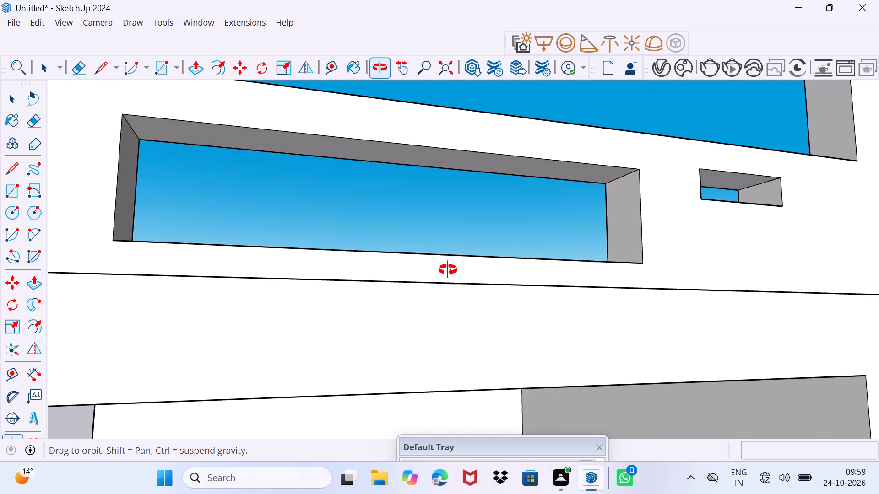
middle_drag(448, 270, 450, 301)
middle_drag(447, 302, 504, 305)
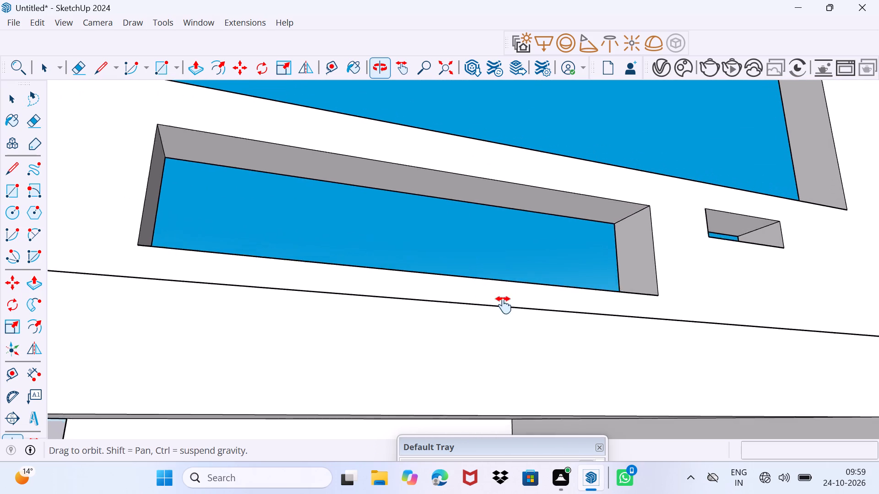
middle_drag(504, 305, 504, 306)
scroll(237, 178, up, 2)
middle_drag(238, 184, 251, 186)
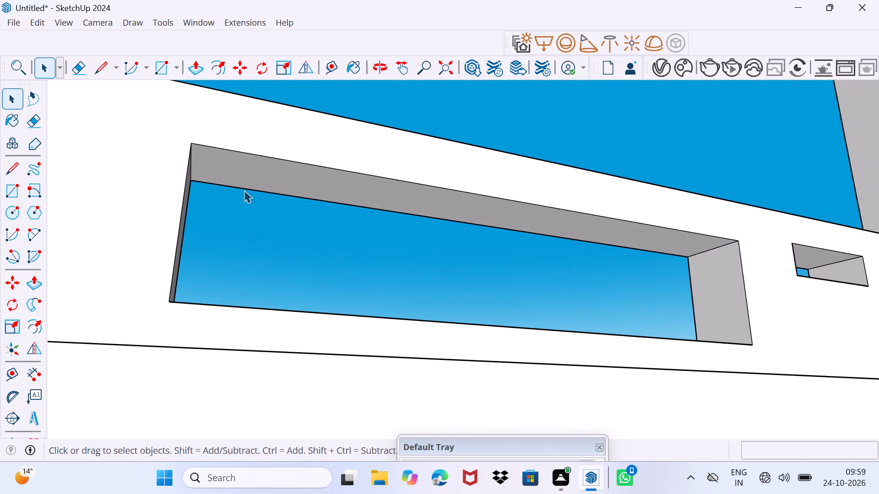
key(r)
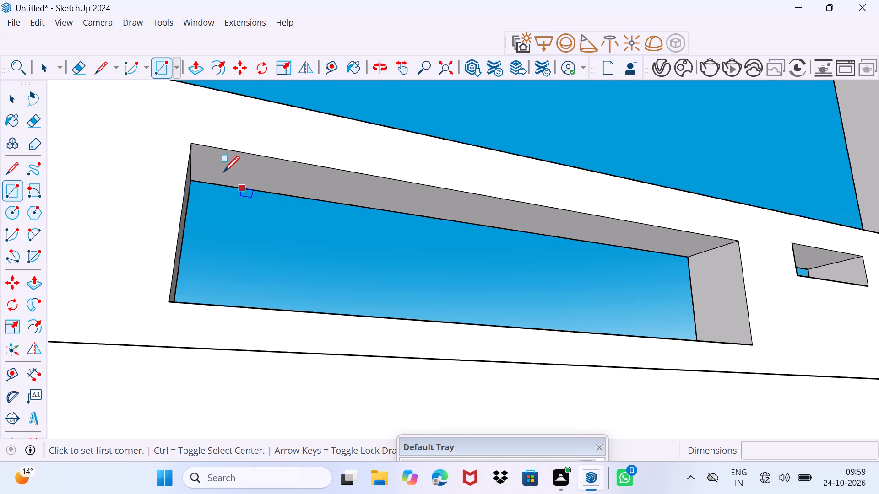
scroll(211, 161, up, 9)
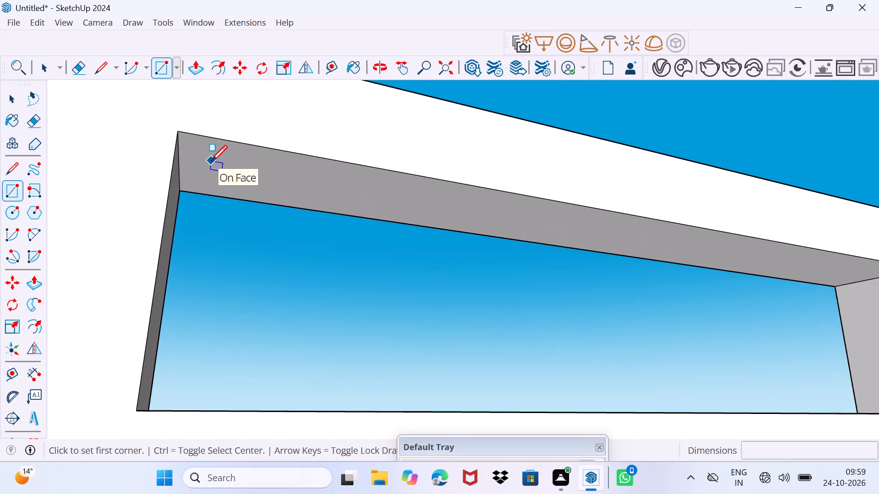
click(200, 153)
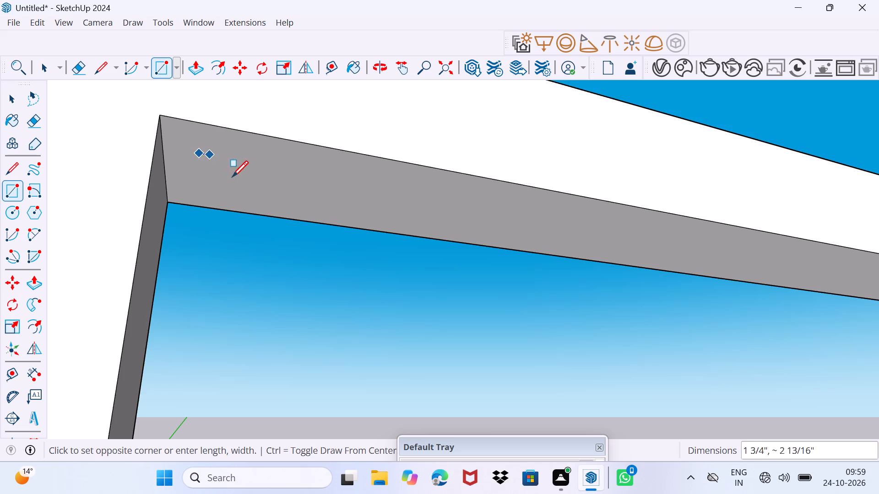
click(249, 193)
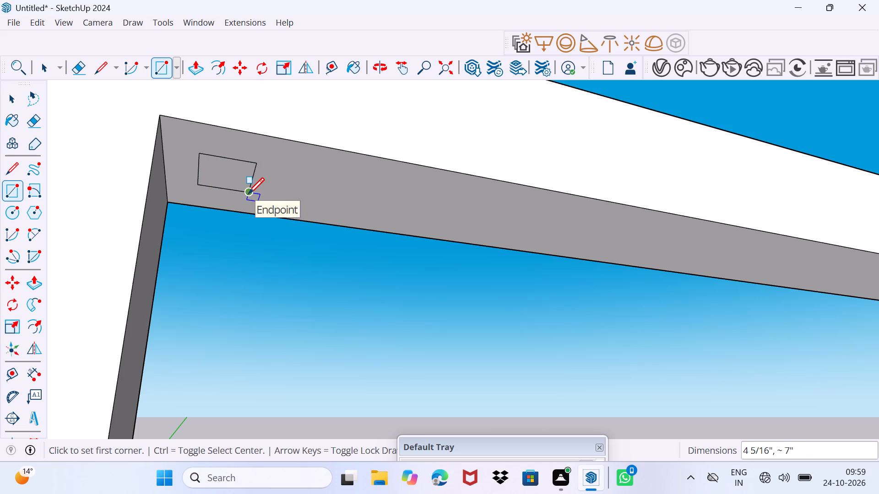
key(Escape)
key(Escape)
key(Escape)
key(Escape)
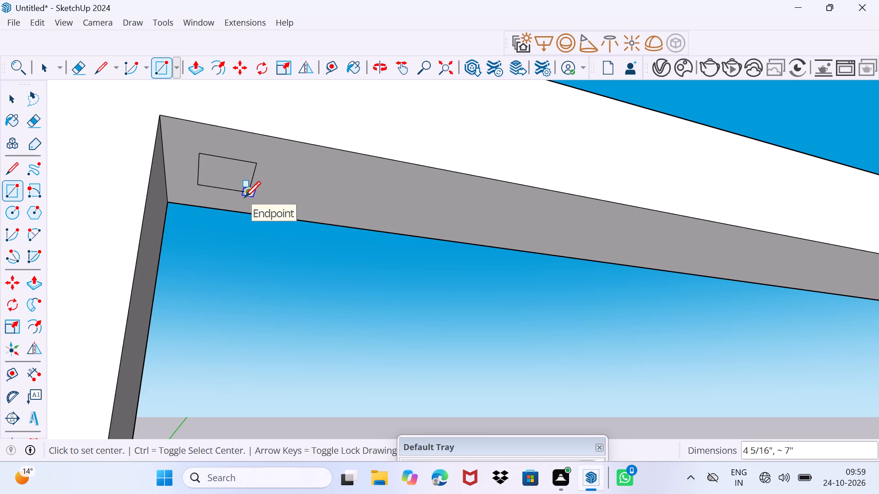
key(space)
Copy the small rectangle's four edges about 10' 8 5/8" along the long opening's upper inner face to its far end.
scroll(209, 166, up, 4)
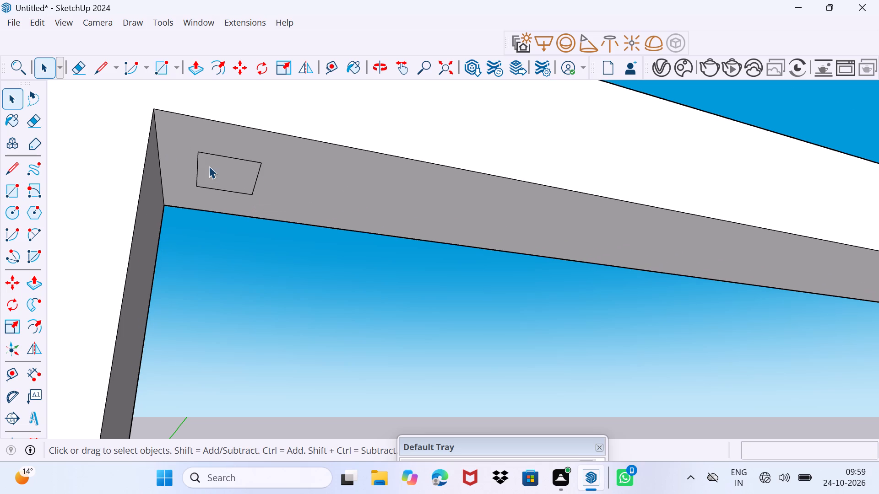
middle_drag(233, 167, 125, 178)
scroll(267, 184, up, 6)
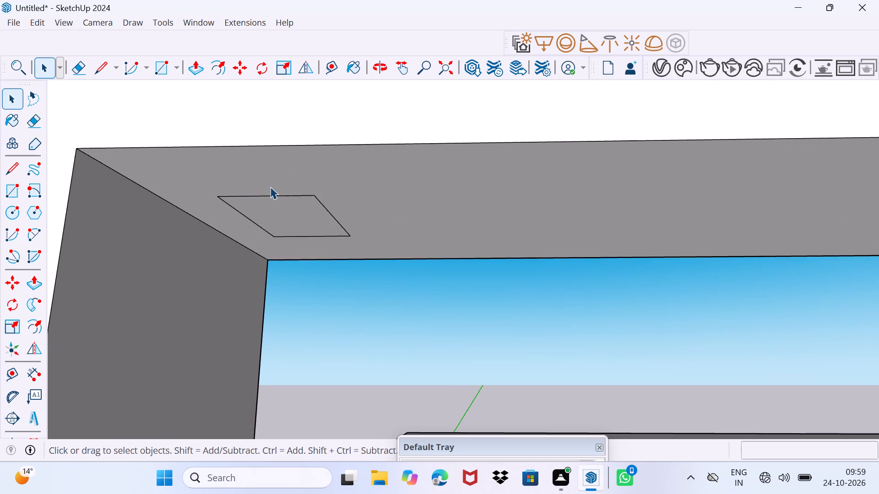
scroll(270, 187, up, 3)
click(279, 202)
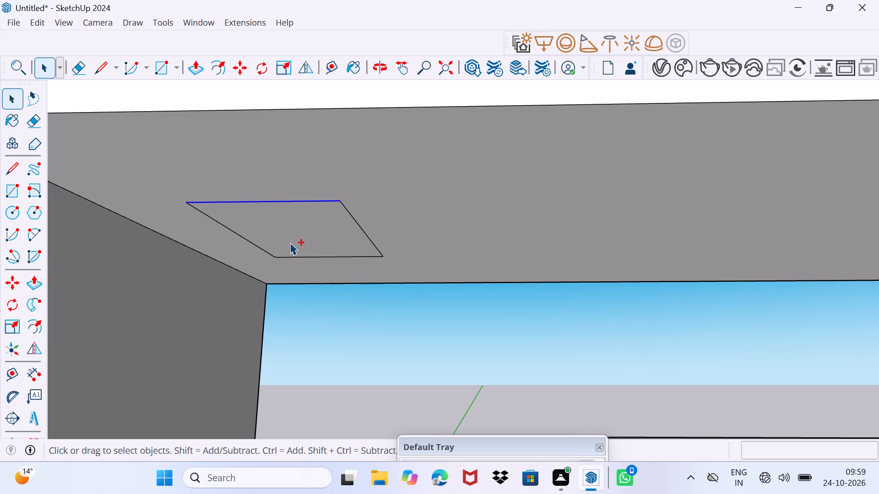
ctrl+click(360, 229)
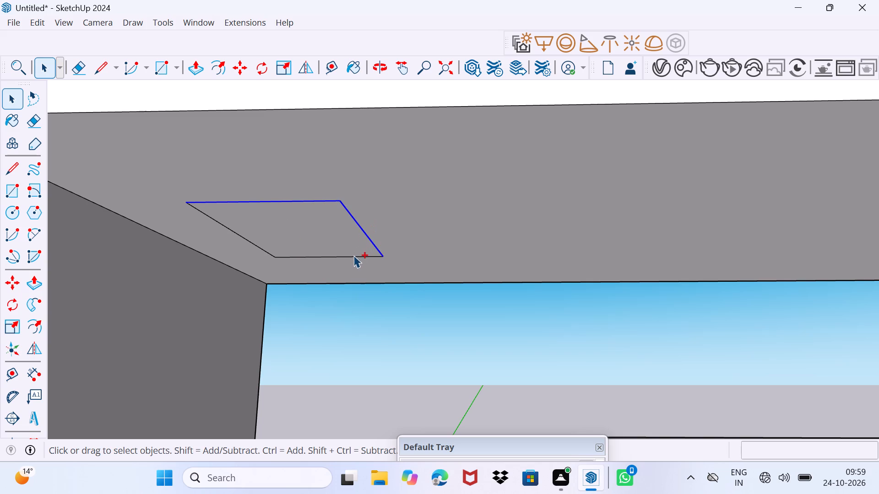
ctrl+click(353, 257)
ctrl+click(269, 252)
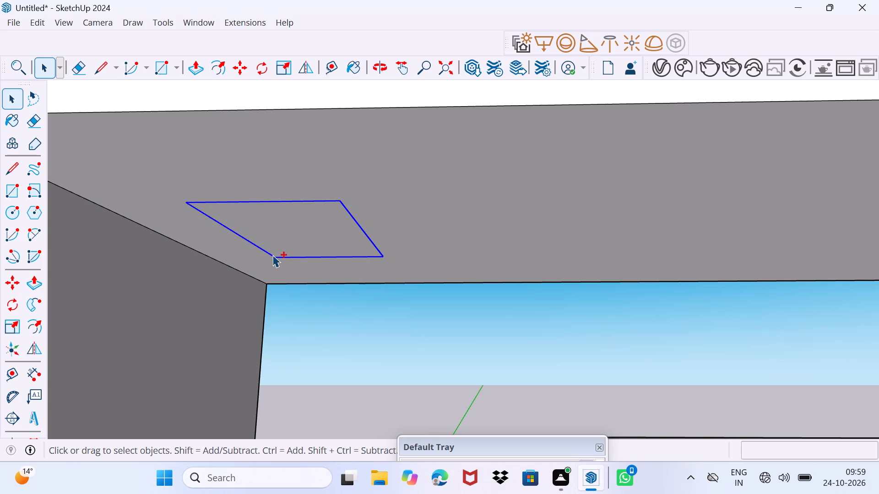
scroll(289, 259, down, 3)
middle_drag(300, 261, 331, 263)
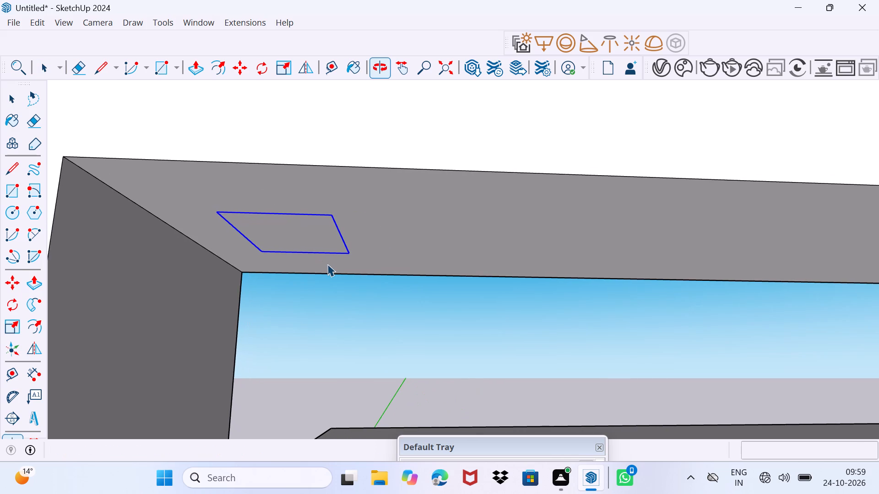
key(m)
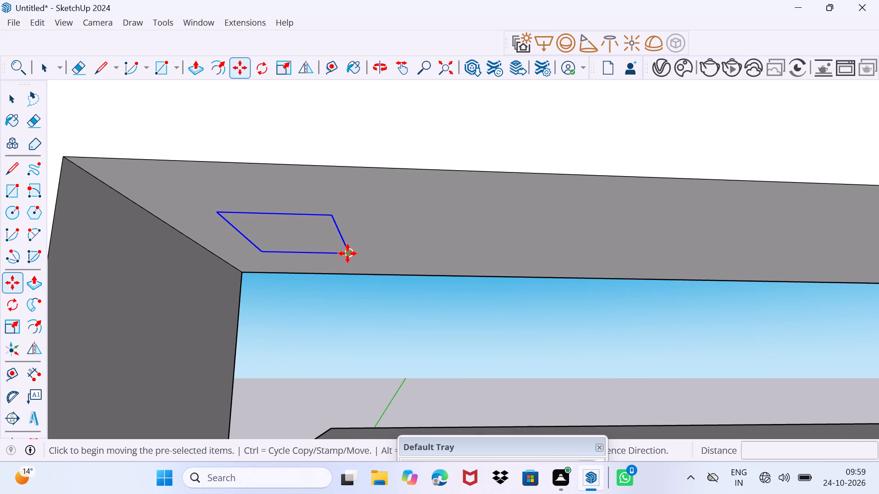
click(347, 253)
scroll(532, 233, down, 3)
shift+middle_drag(627, 250, 617, 250)
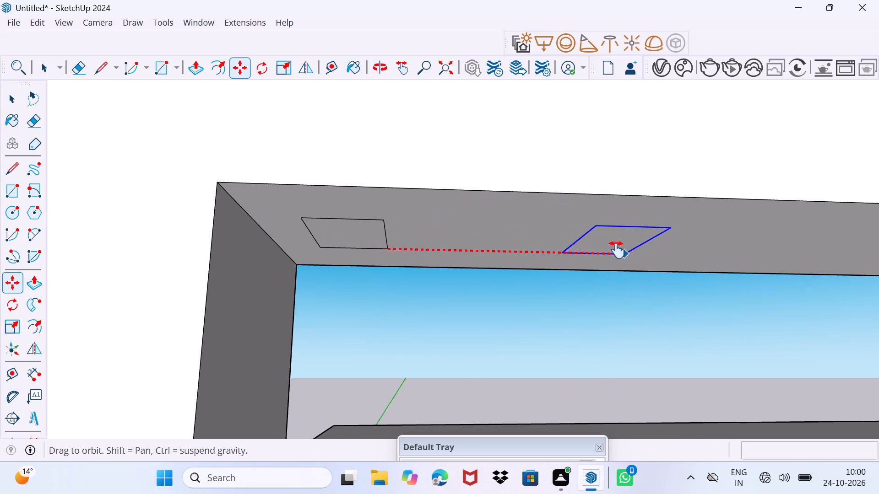
shift+middle_drag(617, 250, 294, 249)
middle_drag(607, 249, 422, 250)
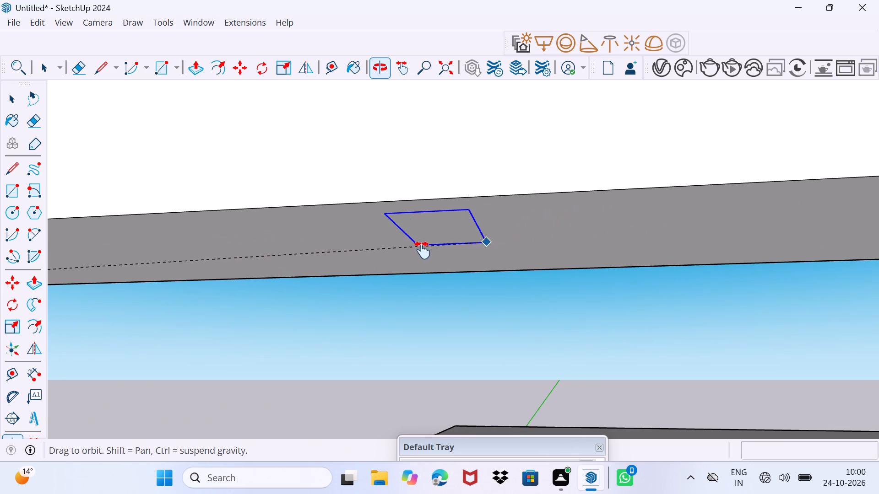
middle_drag(422, 250, 416, 250)
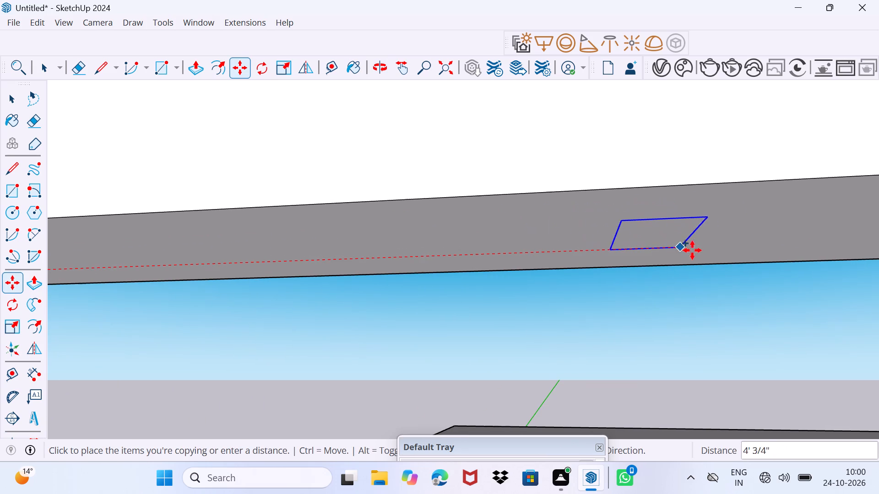
shift+middle_drag(698, 250, 396, 253)
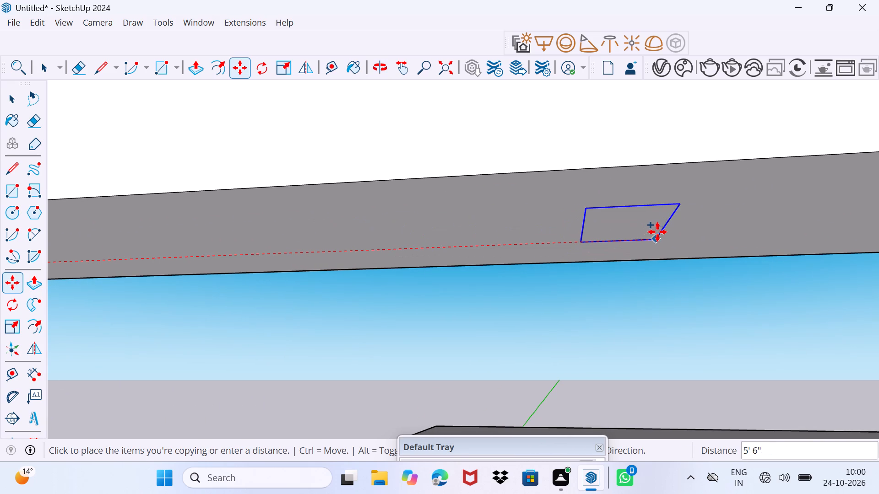
shift+middle_drag(659, 231, 334, 231)
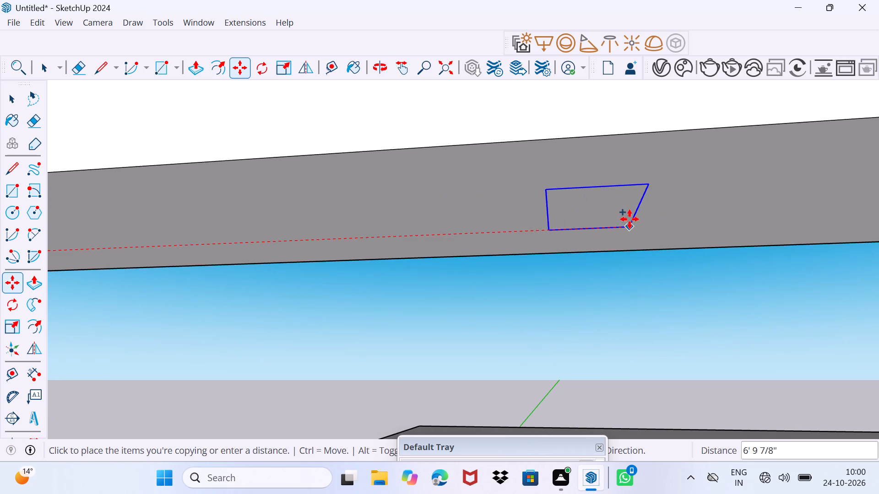
scroll(629, 219, down, 2)
middle_drag(629, 219, 395, 219)
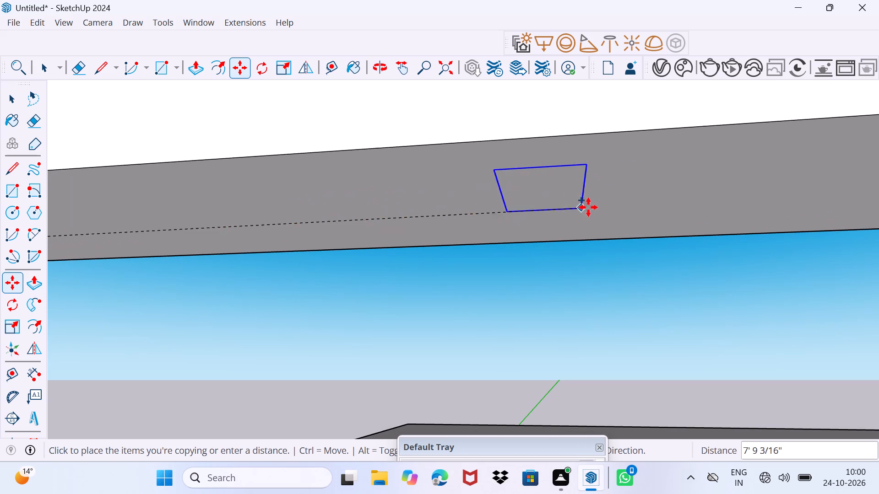
scroll(653, 218, down, 6)
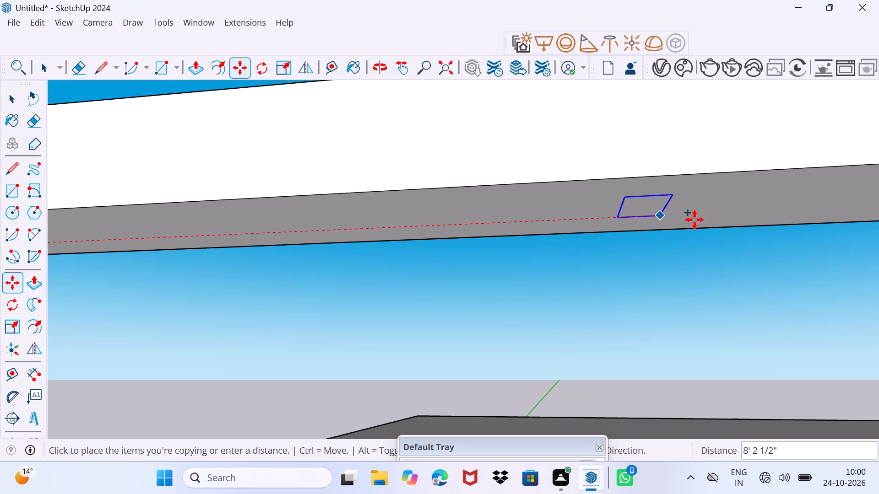
middle_drag(695, 220, 422, 222)
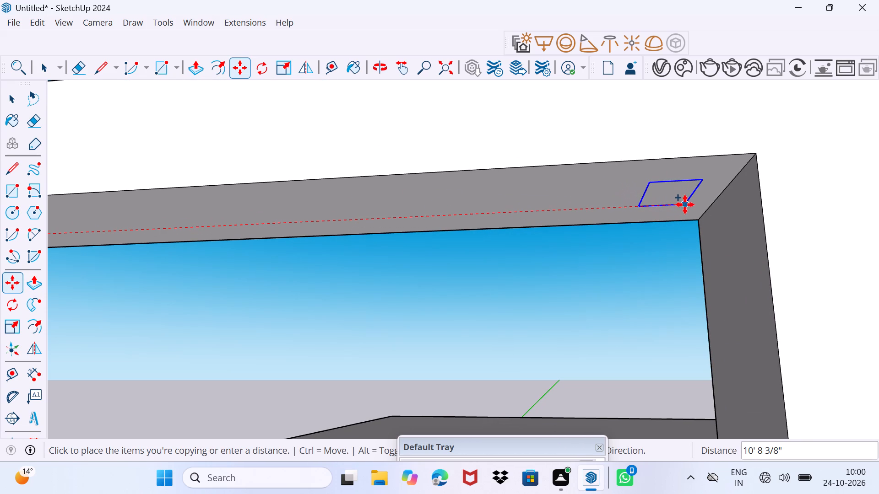
click(689, 204)
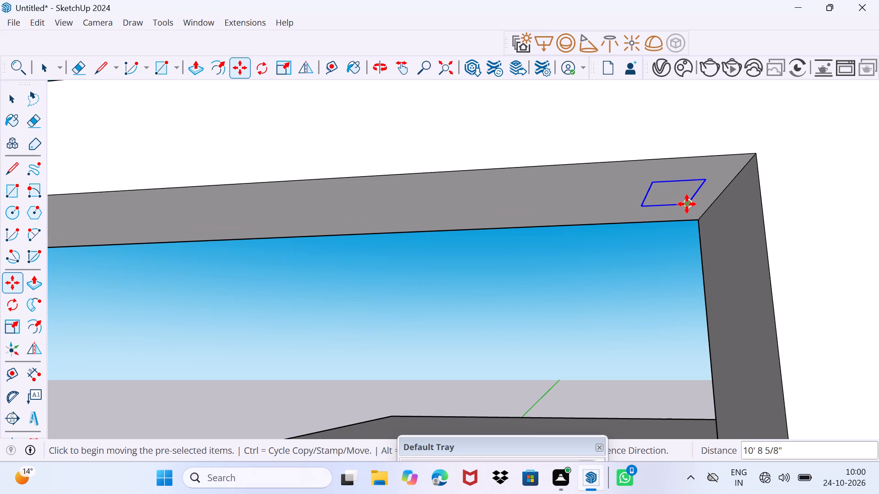
Divide the copy distance into 15 equal spacings to fill the upper inner face with a row of rectangles.
key(slash)
text(15)
key(Return)
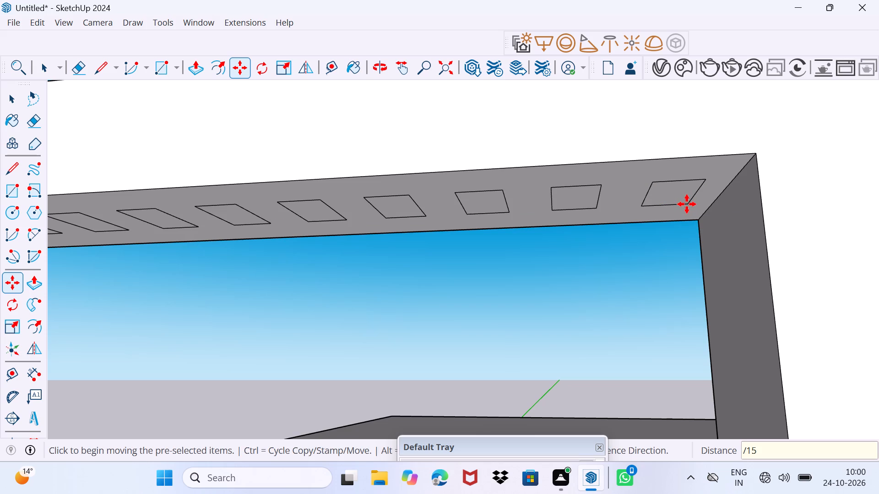
key(space)
Pull the first rectangle at the outer end of the row down about 2' 5 3/16" to the opening's lower edge as a vertical bar.
scroll(450, 228, down, 2)
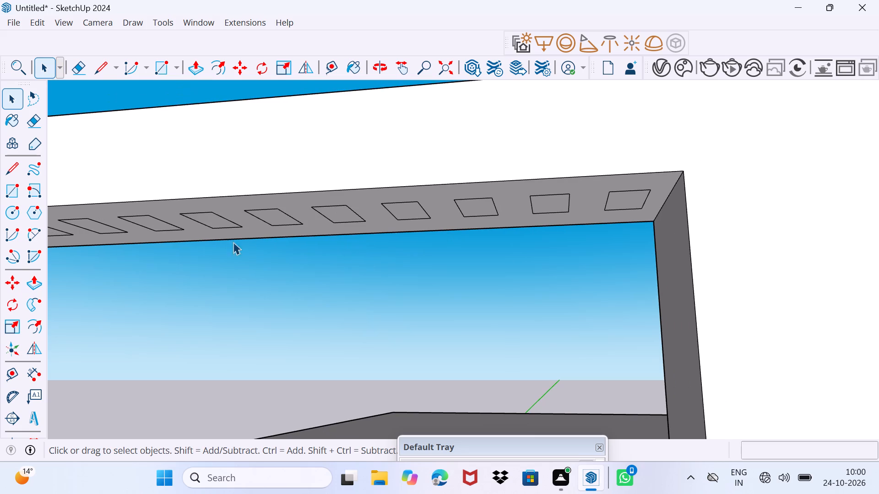
middle_drag(171, 242, 239, 268)
scroll(239, 268, down, 2)
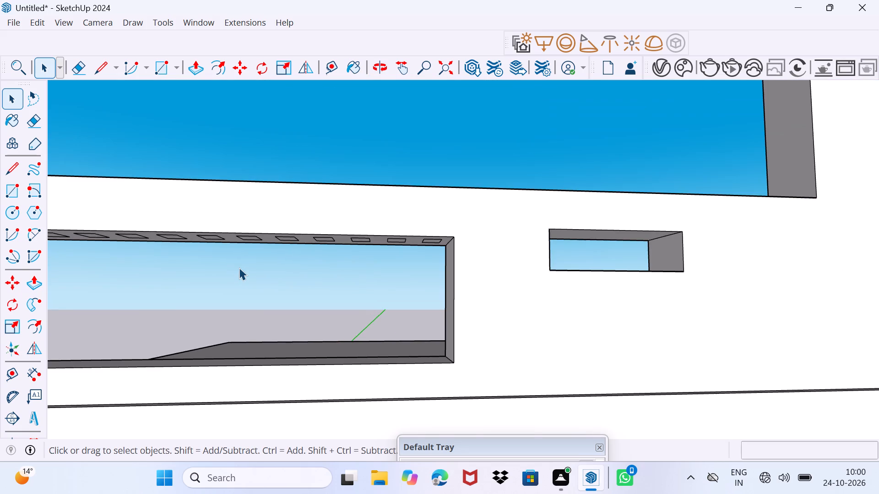
middle_drag(180, 296, 235, 282)
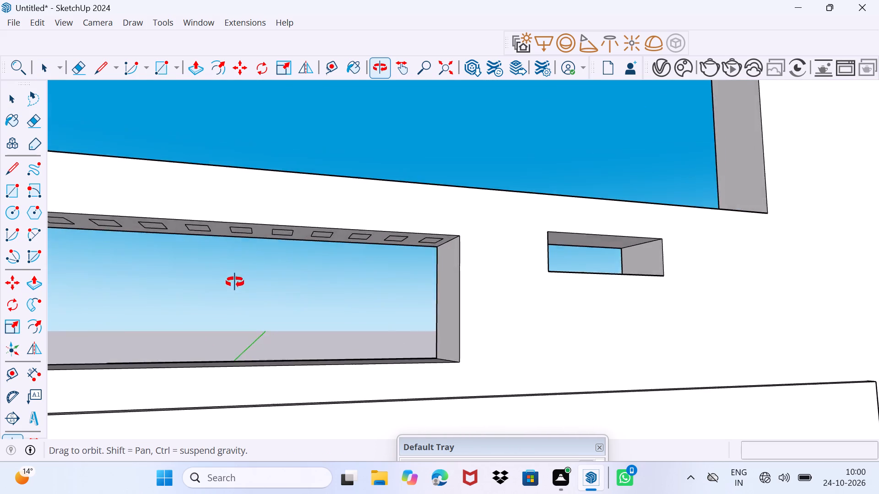
middle_drag(235, 282, 263, 258)
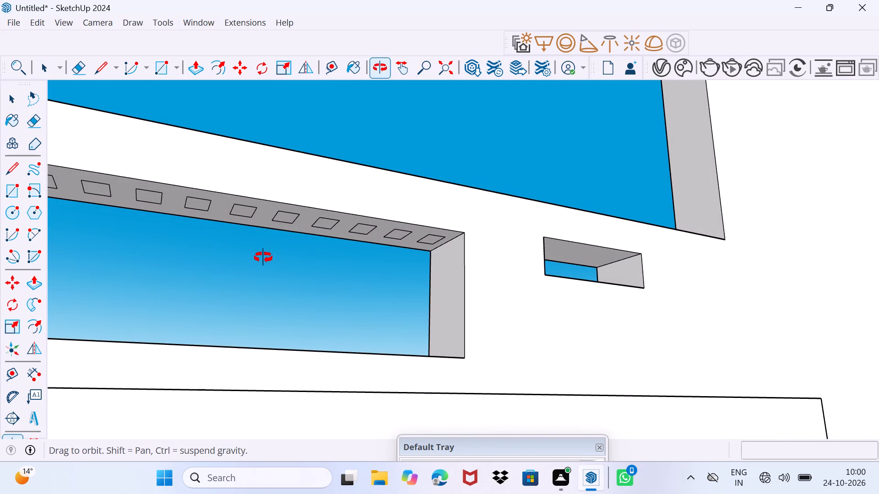
middle_drag(263, 258, 387, 298)
shift+middle_drag(193, 236, 384, 273)
shift+middle_drag(191, 241, 321, 243)
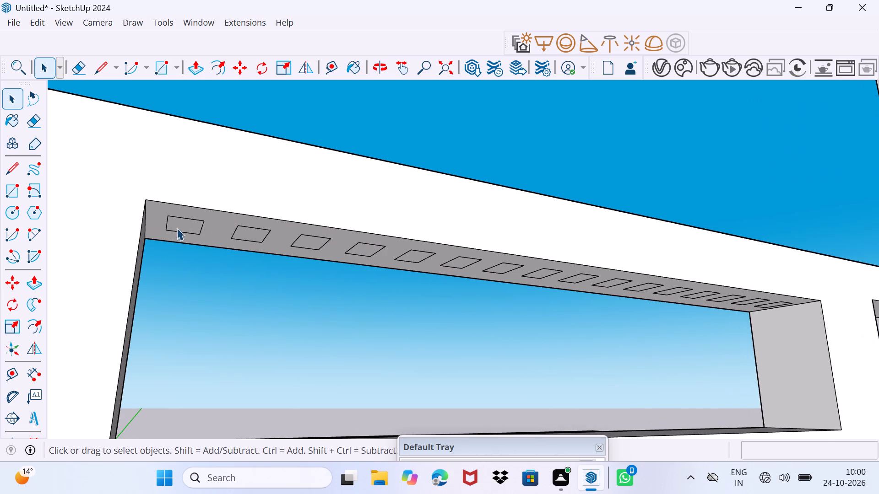
scroll(201, 226, up, 2)
click(192, 228)
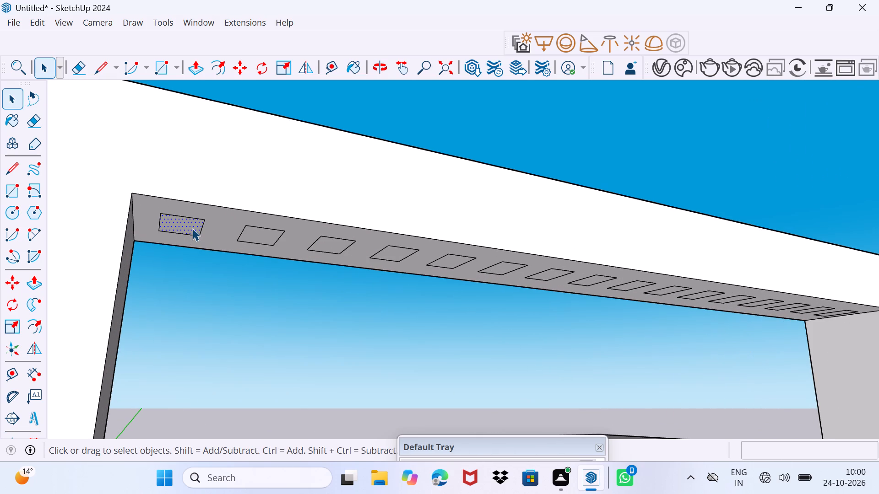
key(p)
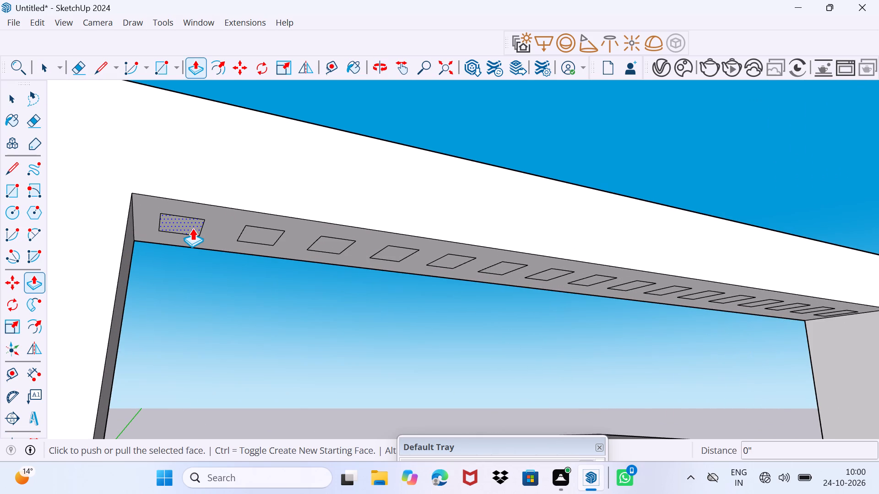
click(192, 228)
middle_drag(179, 293, 169, 193)
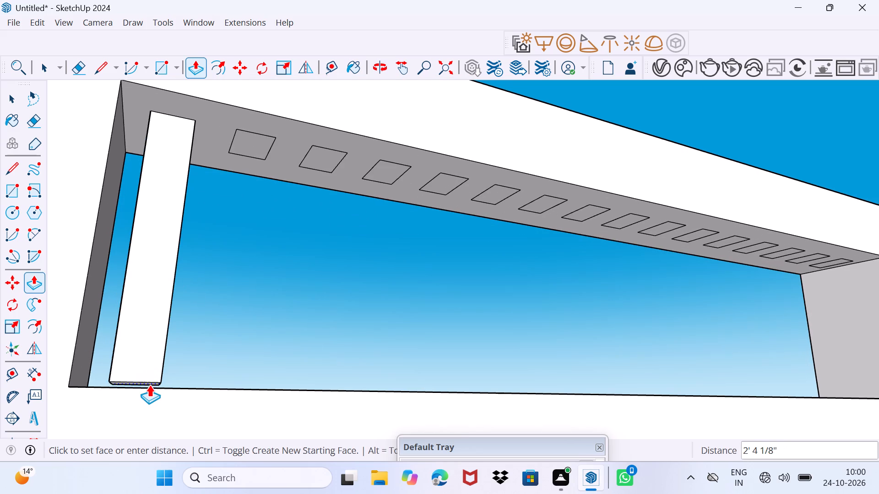
click(149, 395)
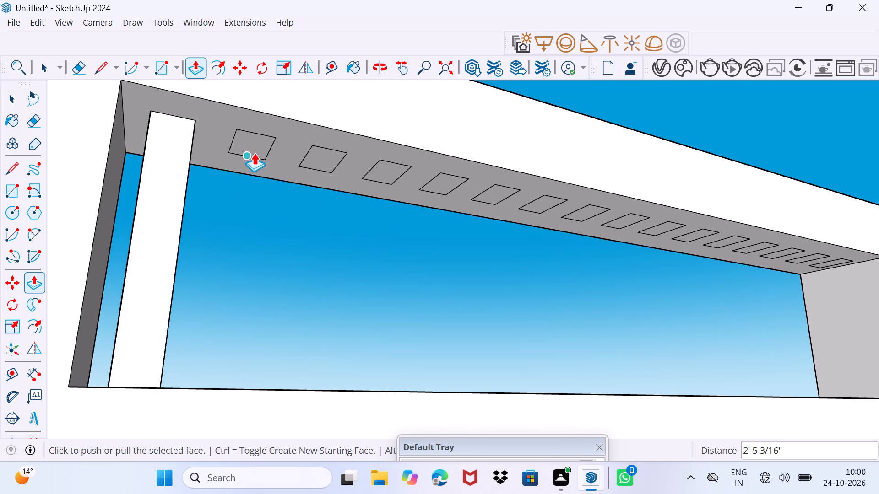
Pull the second rectangle in the row down about 2' 4 13/16" to the opening's lower edge.
scroll(254, 142, up, 3)
key(Escape)
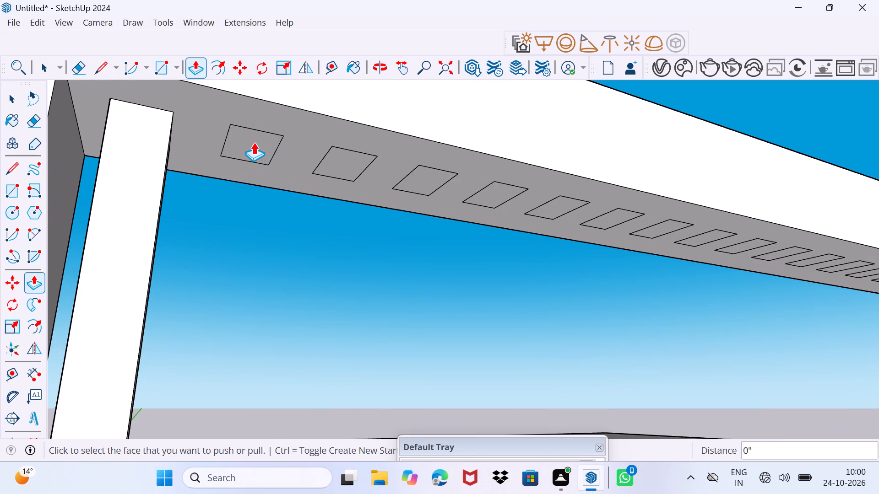
key(Escape)
click(256, 147)
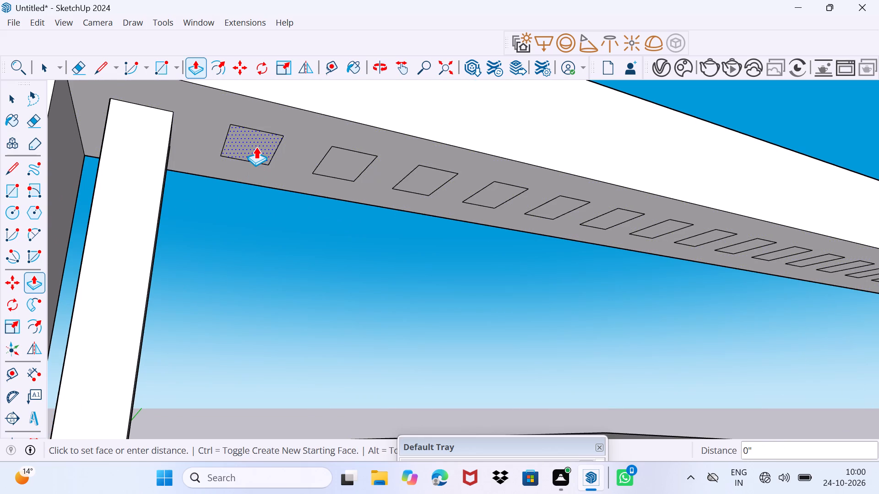
middle_drag(238, 258, 224, 189)
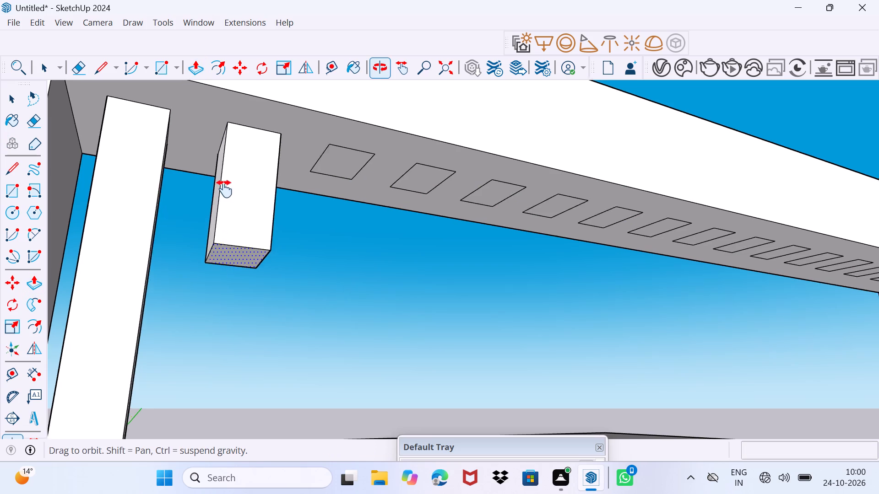
middle_drag(224, 189, 228, 141)
click(231, 352)
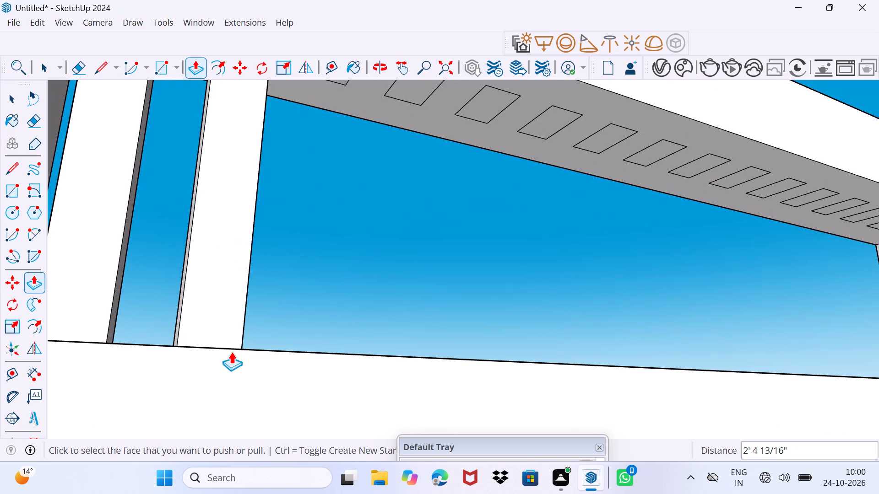
Pull the third rectangle in the row down to the opening's lower edge to form another vertical bar.
middle_drag(253, 279, 272, 286)
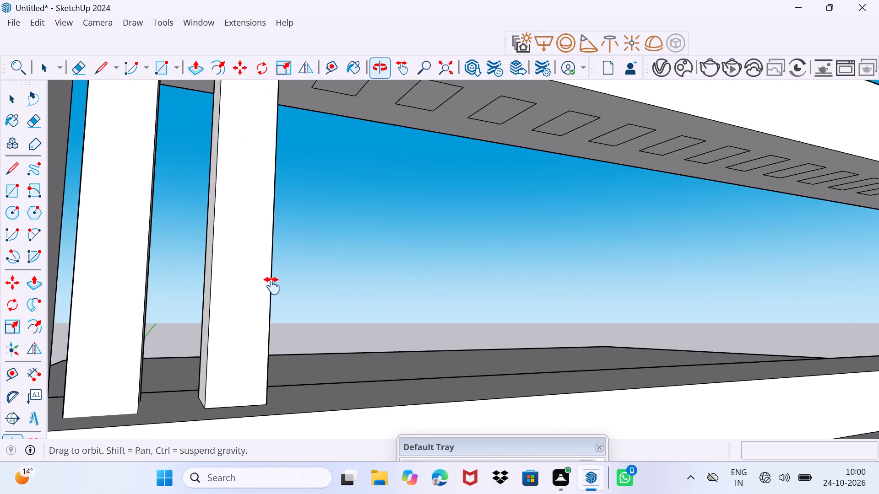
middle_drag(272, 286, 184, 370)
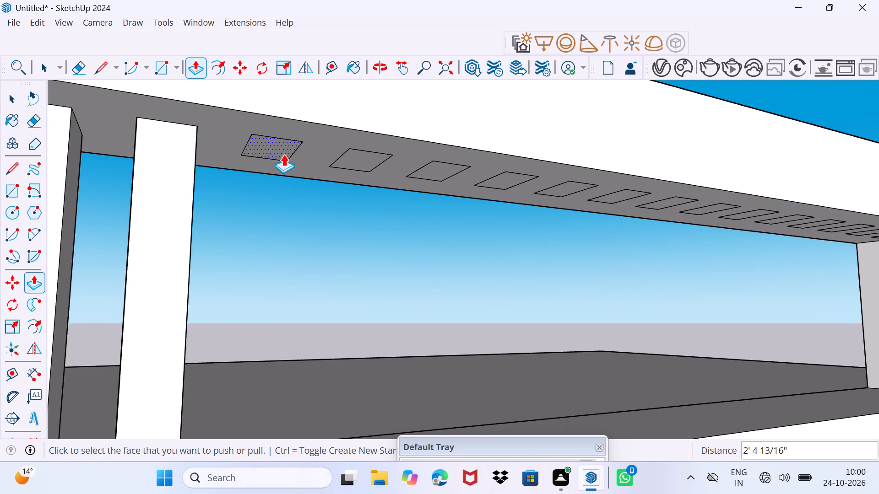
click(283, 154)
scroll(276, 282, down, 2)
shift+middle_drag(277, 291, 283, 166)
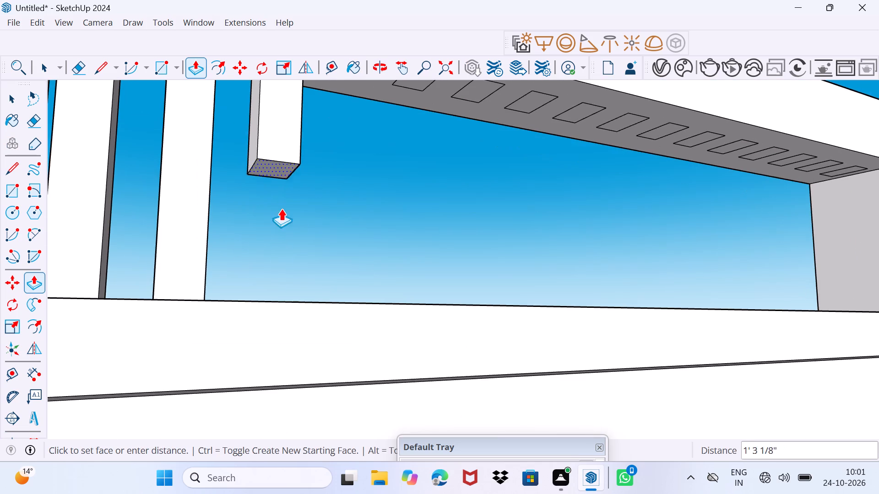
click(290, 306)
middle_drag(314, 221, 306, 274)
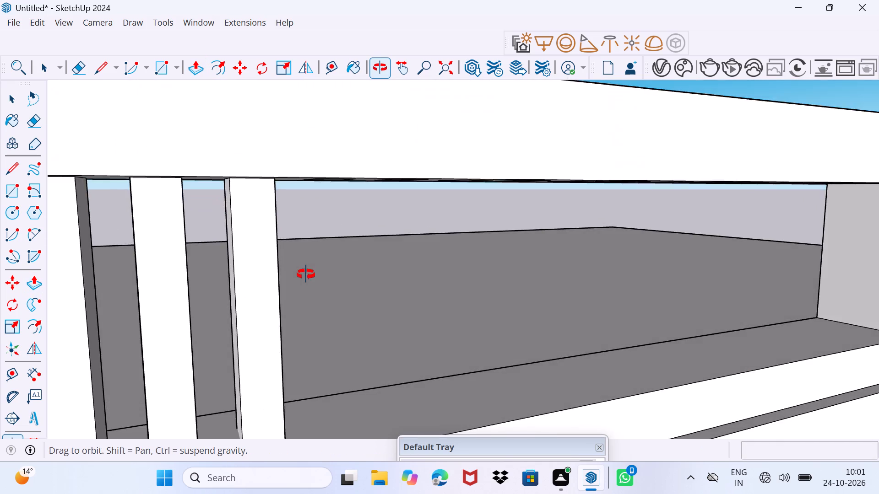
Pull the fourth, fifth and sixth rectangles in the row down about 2' 4 13/16" to the opening's lower edge.
middle_drag(306, 274, 315, 247)
middle_drag(406, 172, 371, 252)
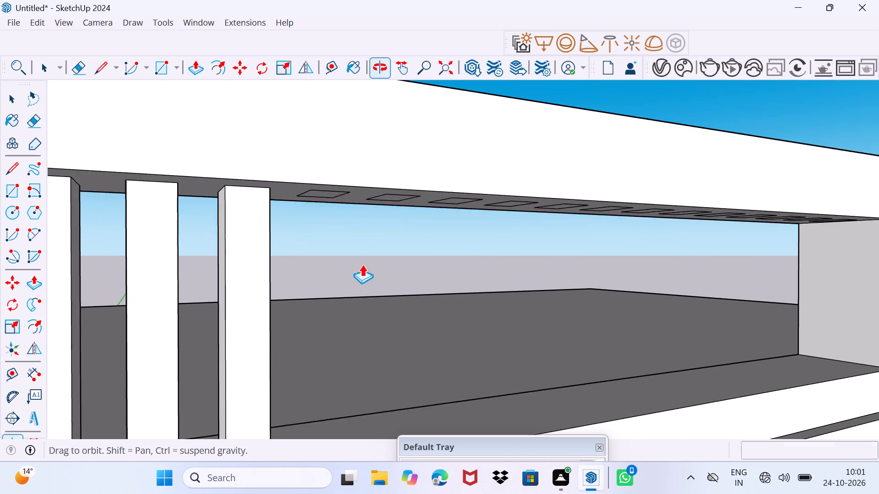
middle_drag(363, 272, 376, 238)
click(348, 137)
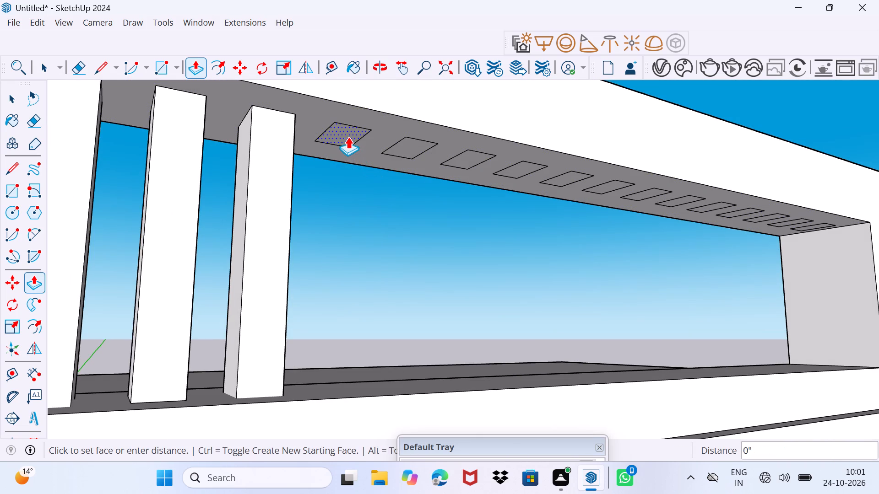
click(362, 394)
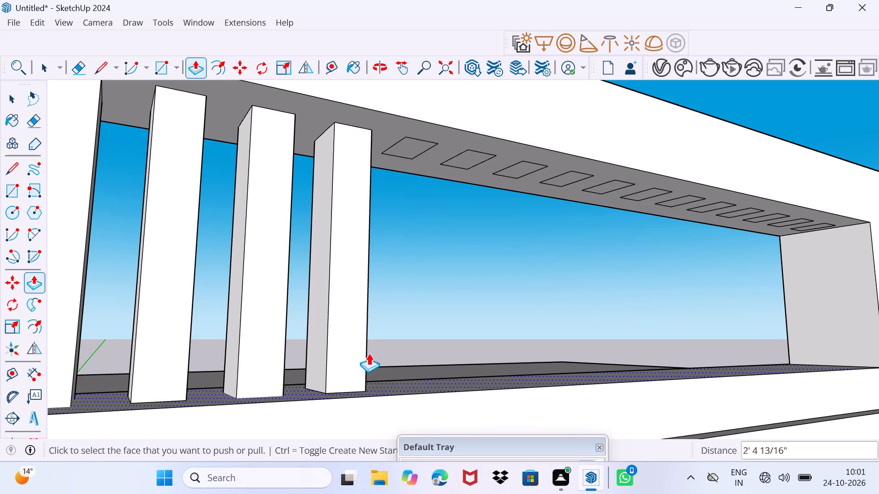
click(413, 150)
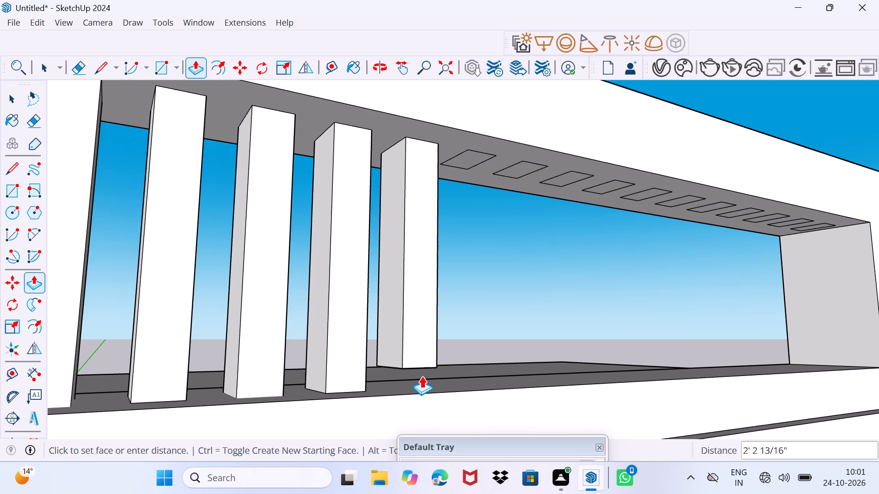
click(422, 396)
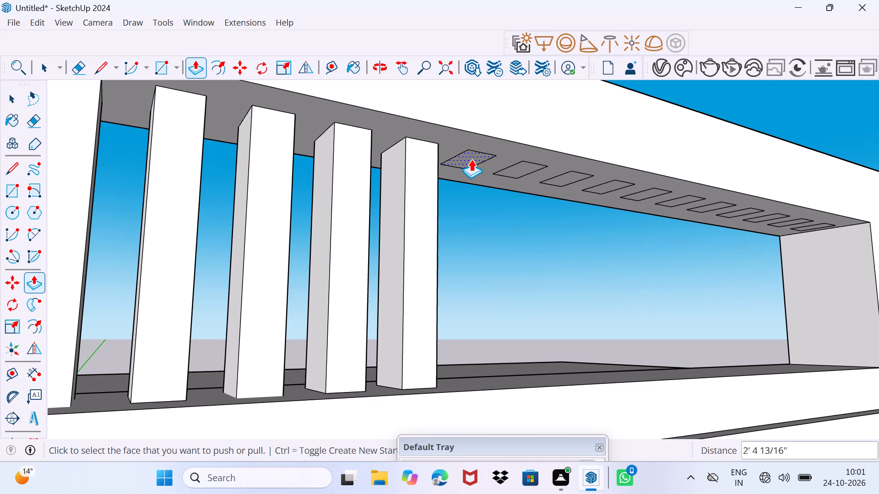
click(471, 159)
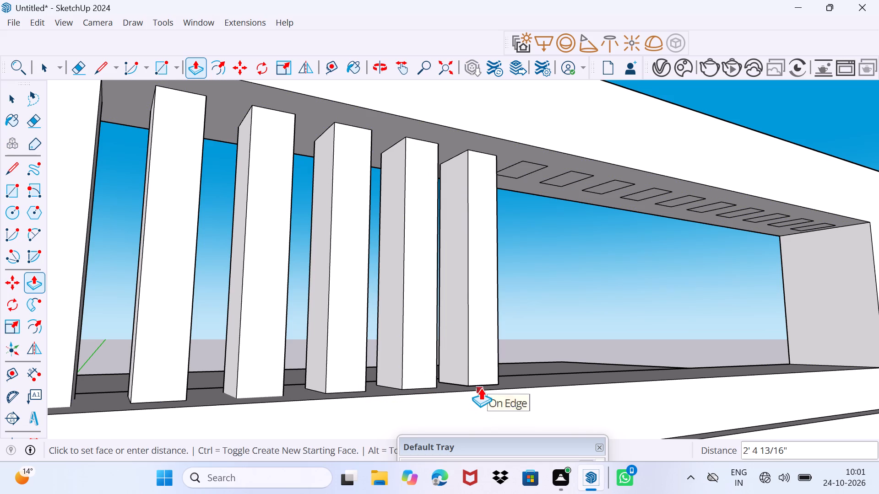
click(483, 392)
Pull the seventh through tenth rectangles in the row down to the opening's lower edge as vertical bars.
click(525, 168)
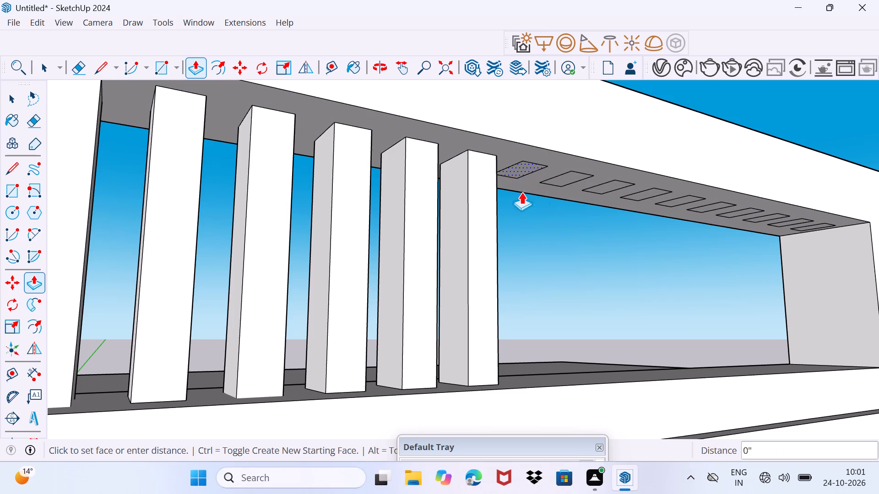
click(538, 390)
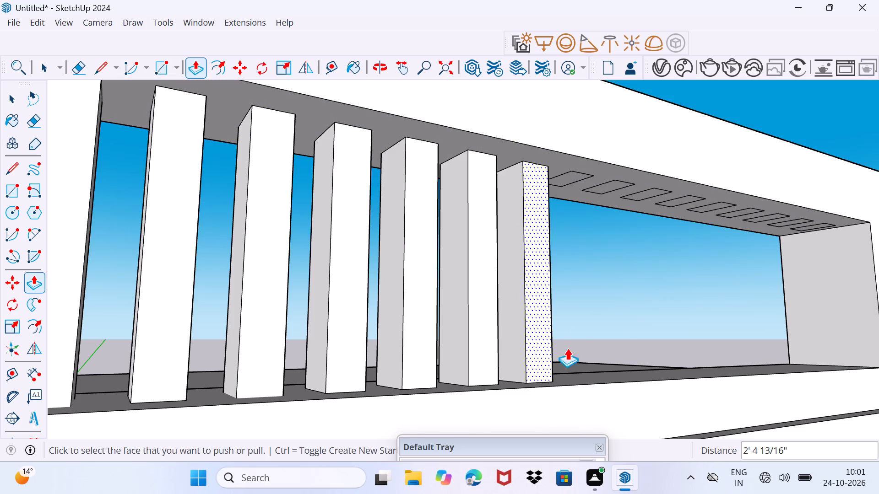
click(570, 177)
click(594, 405)
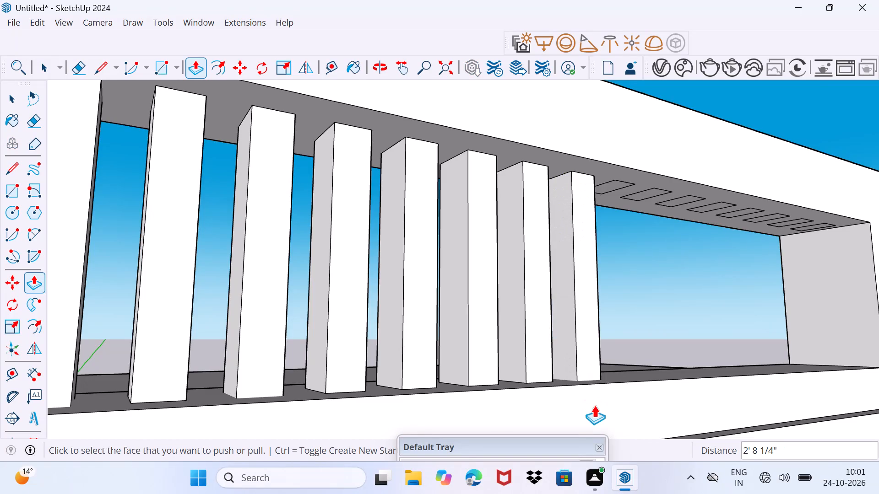
click(608, 185)
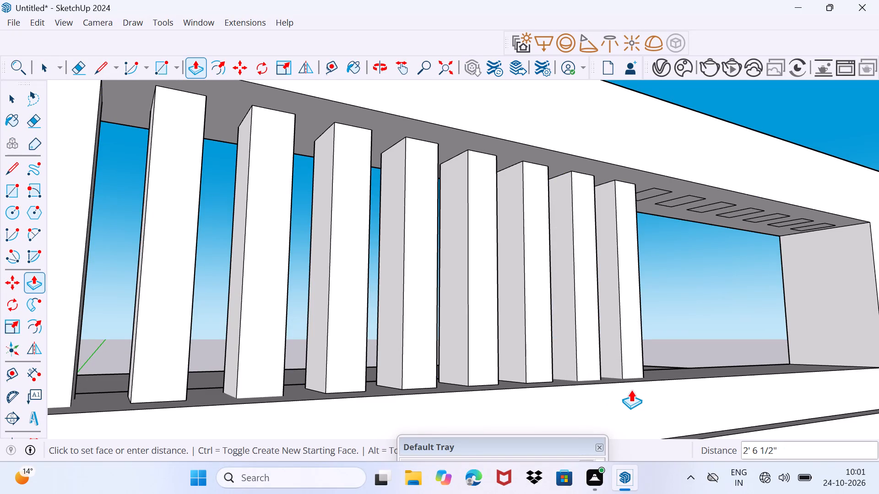
drag(631, 390, 631, 386)
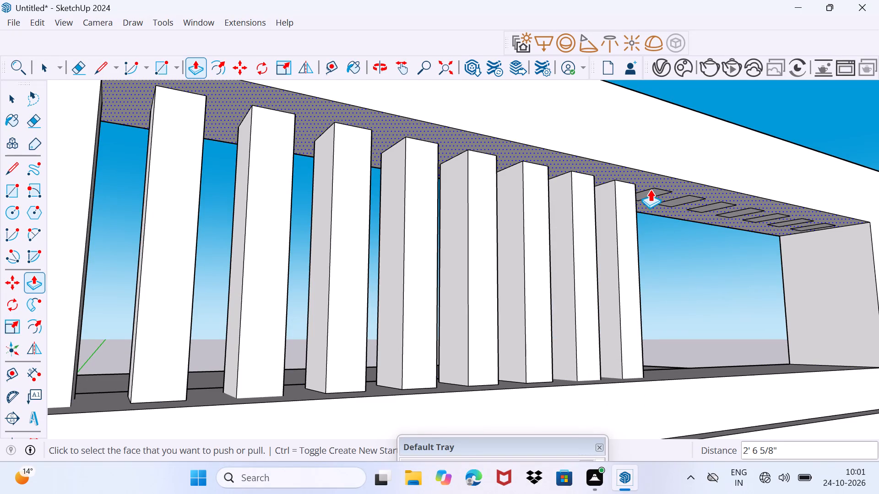
click(652, 193)
click(682, 387)
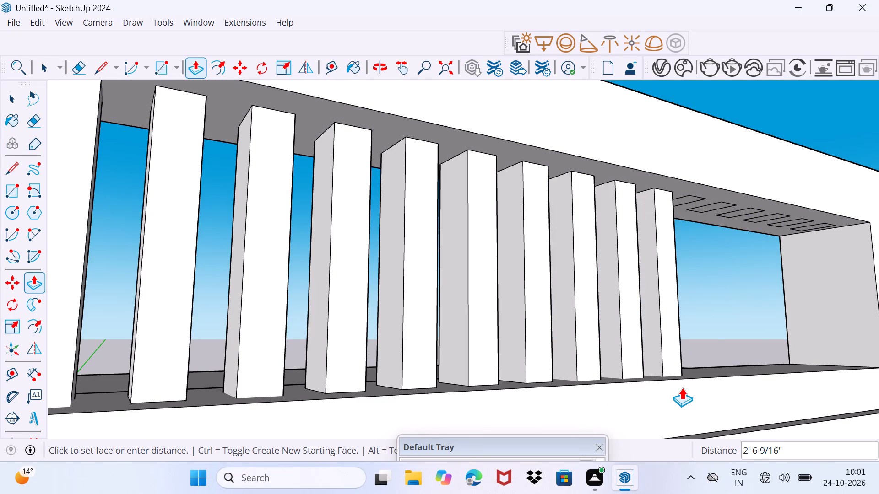
Pull the eleventh, twelfth and thirteenth rectangles in the row down to the opening's lower edge.
middle_drag(706, 284, 569, 279)
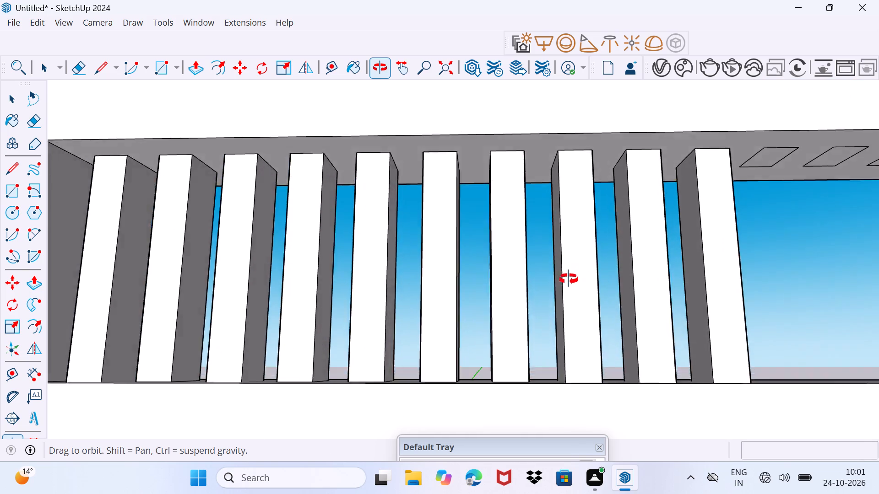
middle_drag(569, 279, 332, 291)
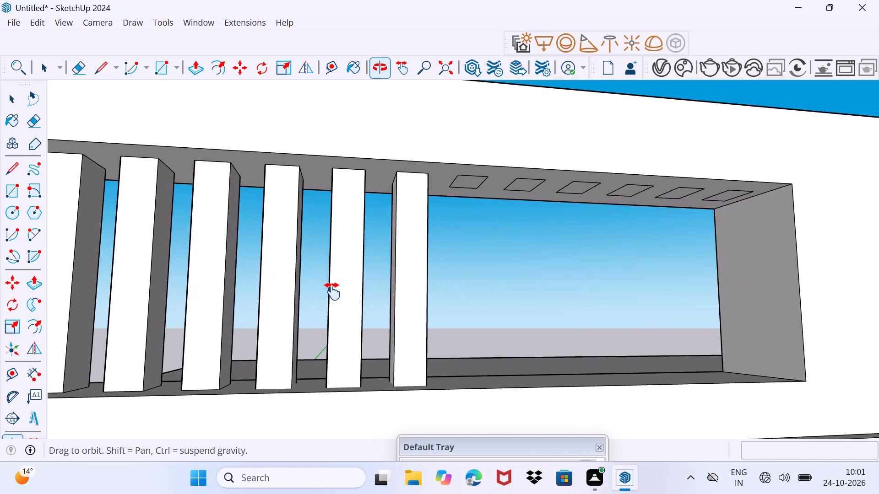
middle_drag(332, 291, 331, 290)
click(473, 181)
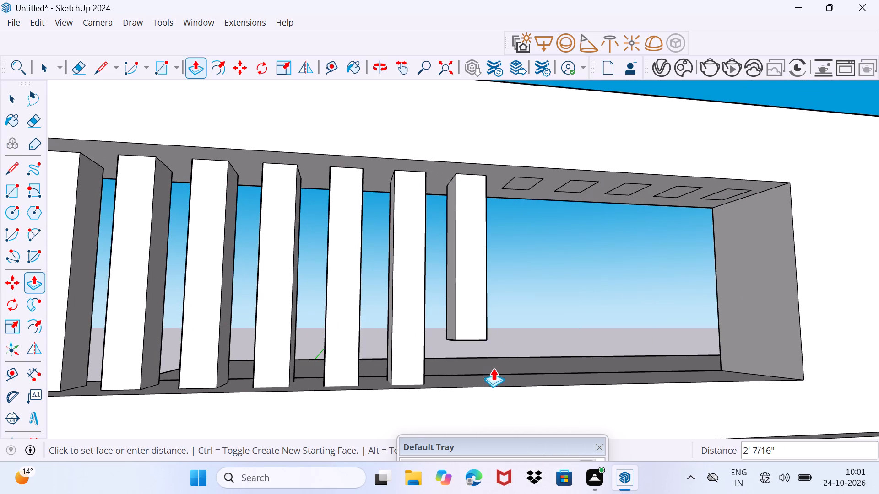
click(492, 389)
click(525, 185)
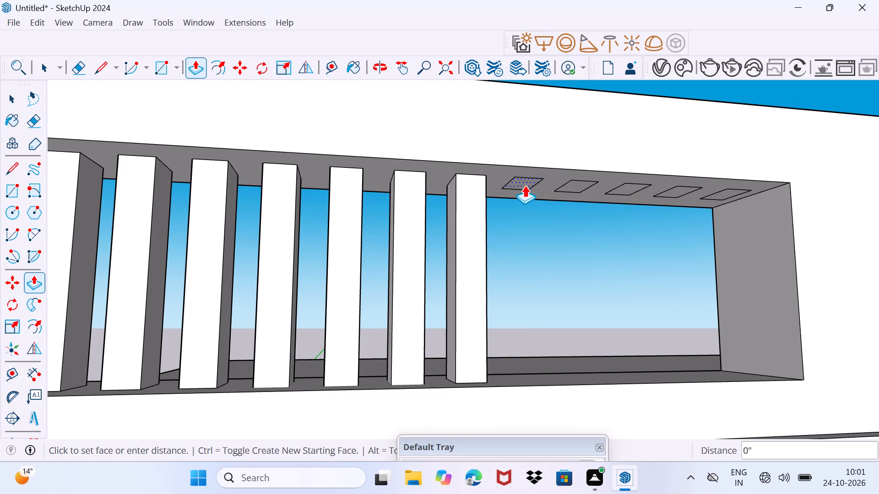
click(558, 393)
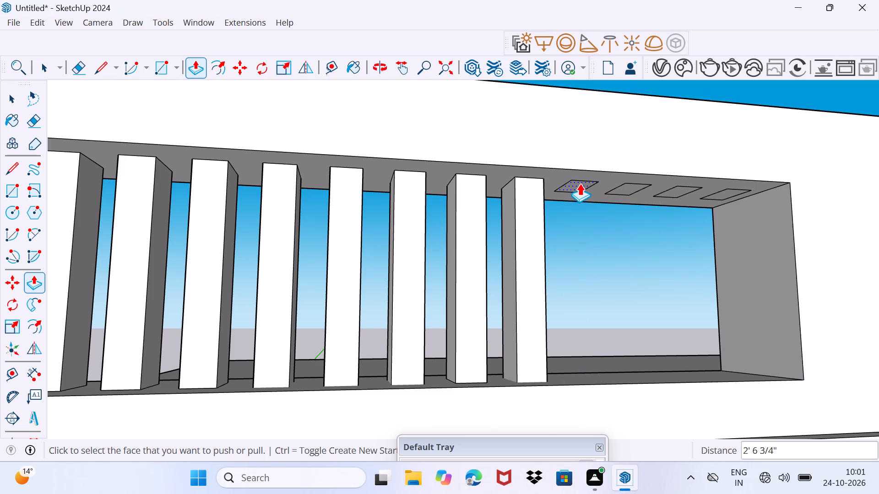
click(580, 183)
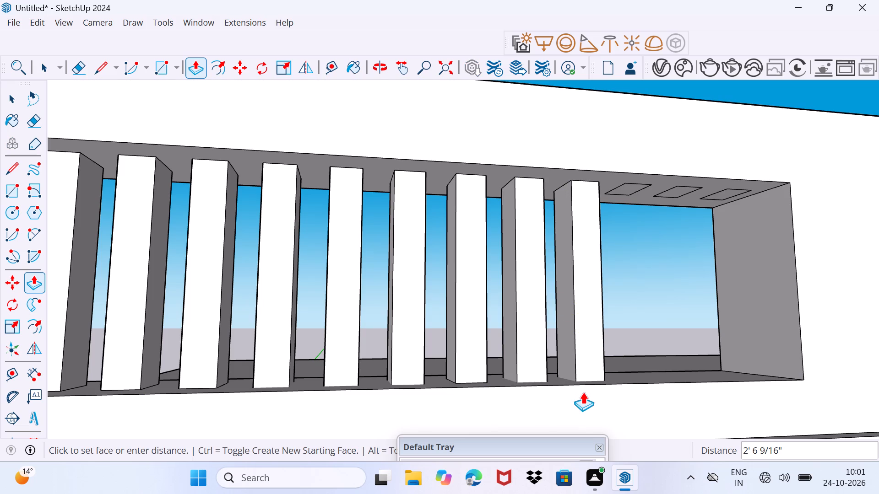
click(583, 392)
Pull the last three rectangles down to the opening's lower edge to complete the row of vertical bars.
click(625, 186)
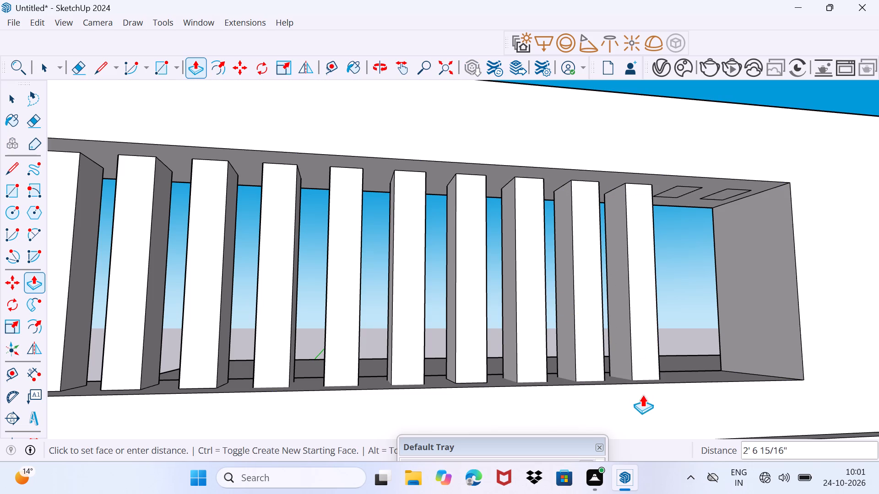
click(642, 395)
click(681, 188)
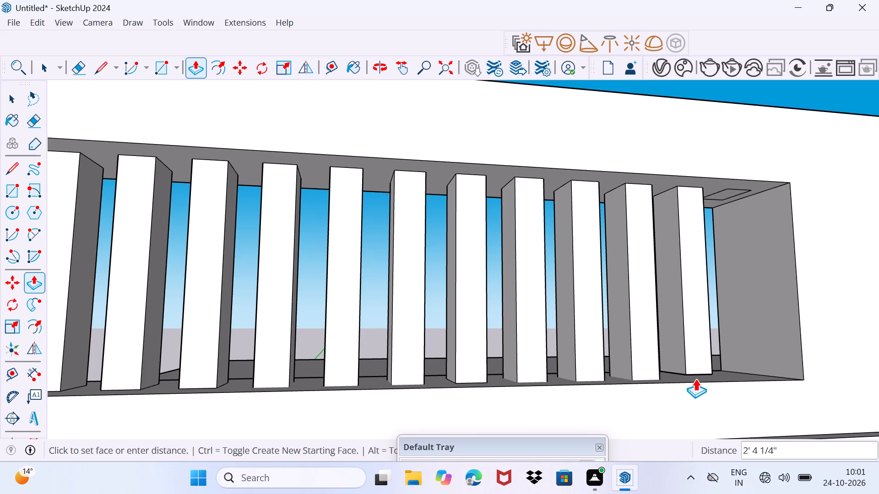
click(695, 380)
click(722, 193)
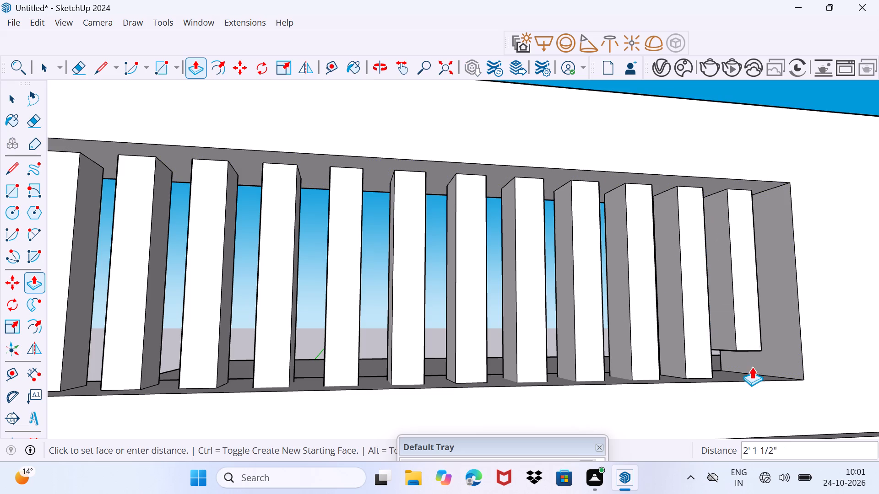
click(752, 382)
middle_drag(737, 277, 596, 314)
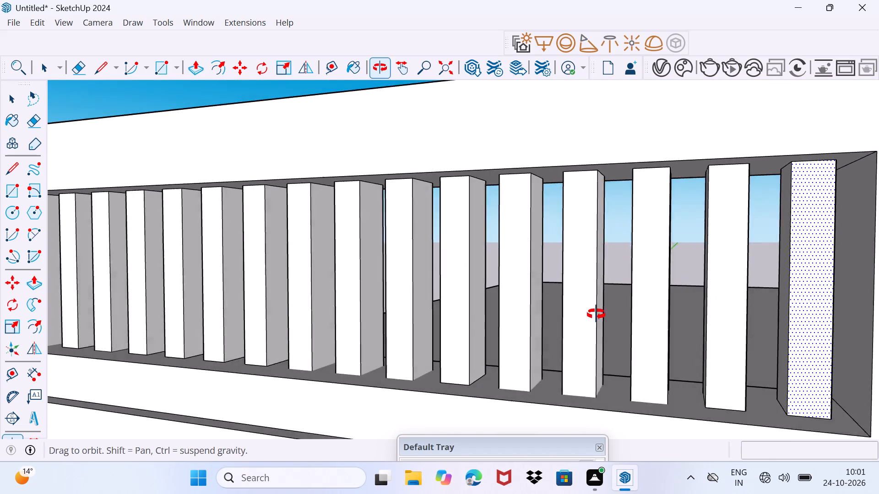
middle_drag(596, 314, 604, 317)
scroll(621, 311, down, 6)
key(space)
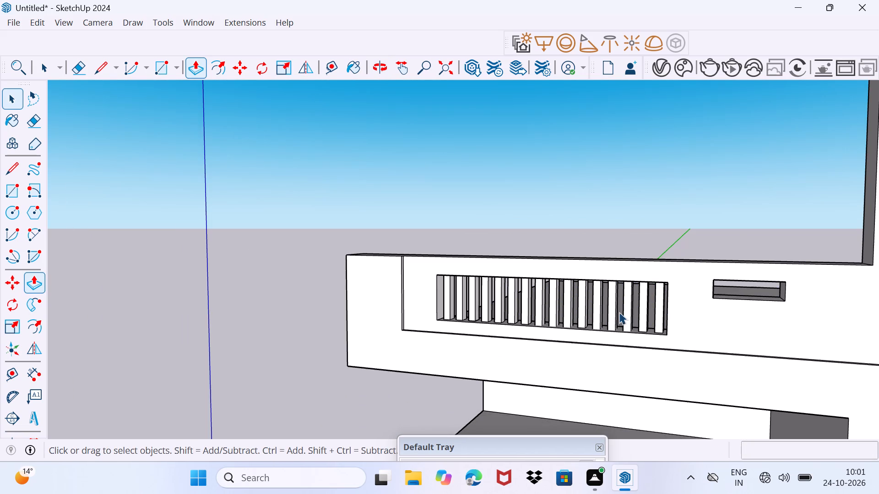
Bring the Materials library into view and switch it to the Colors-Named collection.
middle_drag(509, 327, 651, 322)
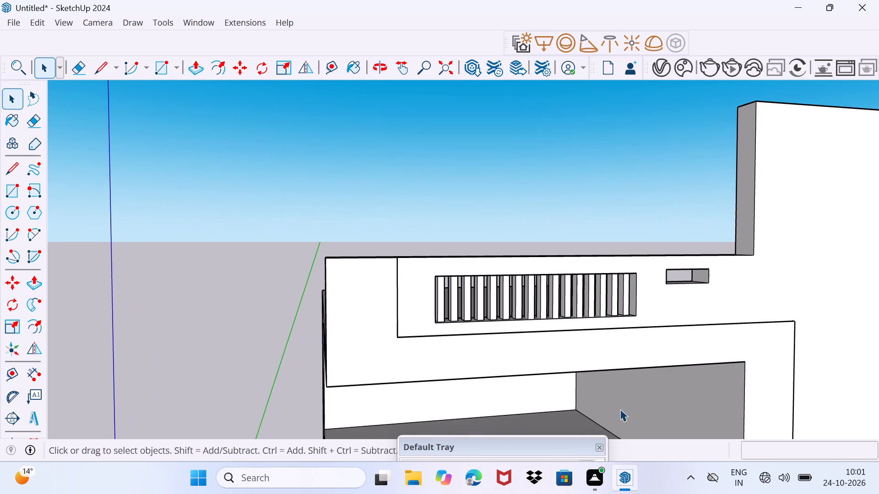
drag(575, 443, 728, 306)
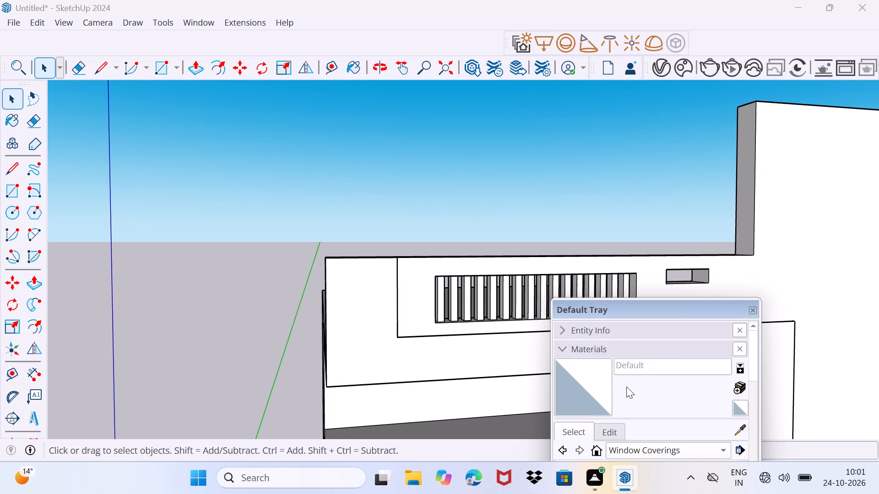
drag(672, 309, 783, 155)
scroll(779, 344, down, 2)
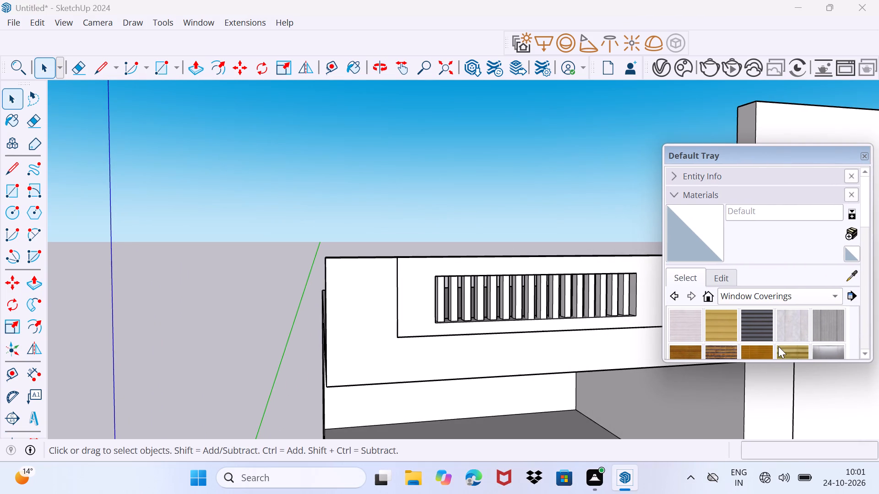
click(828, 295)
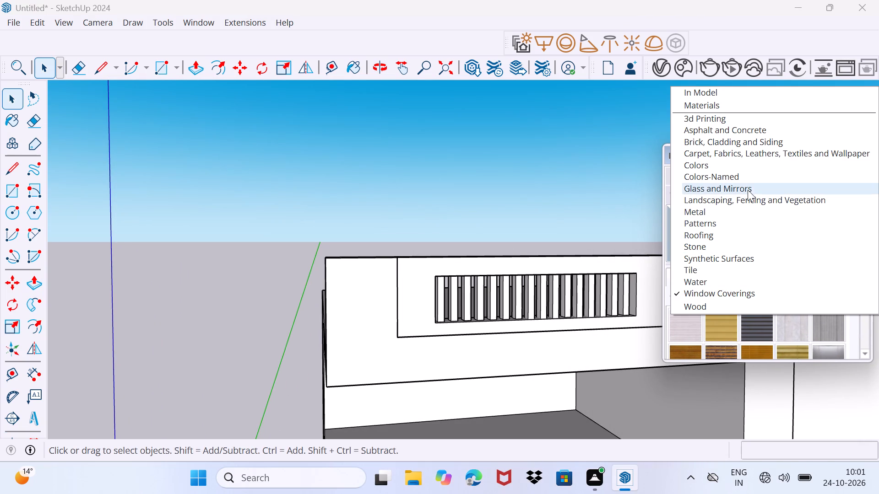
click(748, 179)
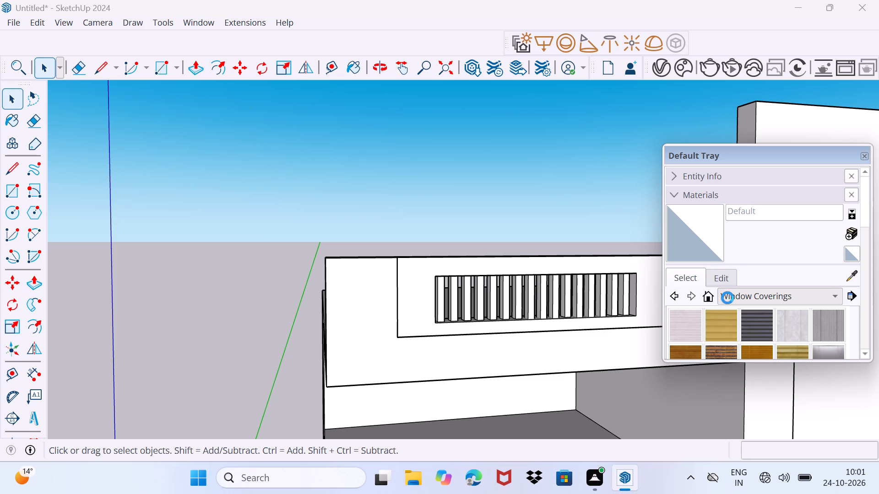
Pick the dark grey swatch from the Colors-Named collection as the paint material and move the tray clear of the model.
scroll(728, 298, down, 6)
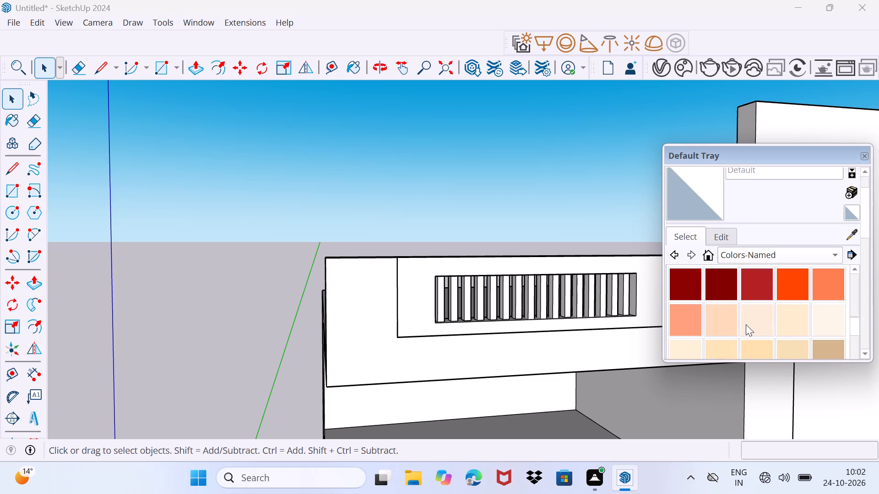
scroll(746, 324, down, 18)
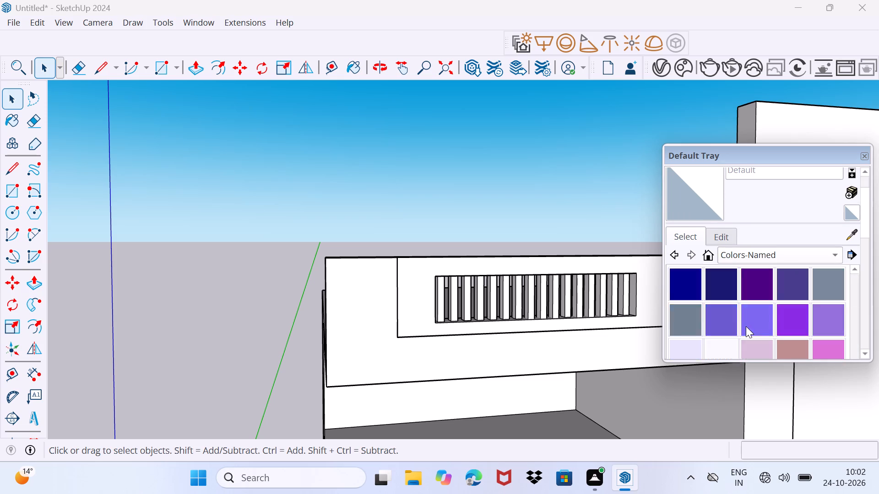
scroll(746, 326, down, 5)
scroll(746, 327, up, 3)
scroll(746, 327, down, 2)
scroll(746, 327, up, 1)
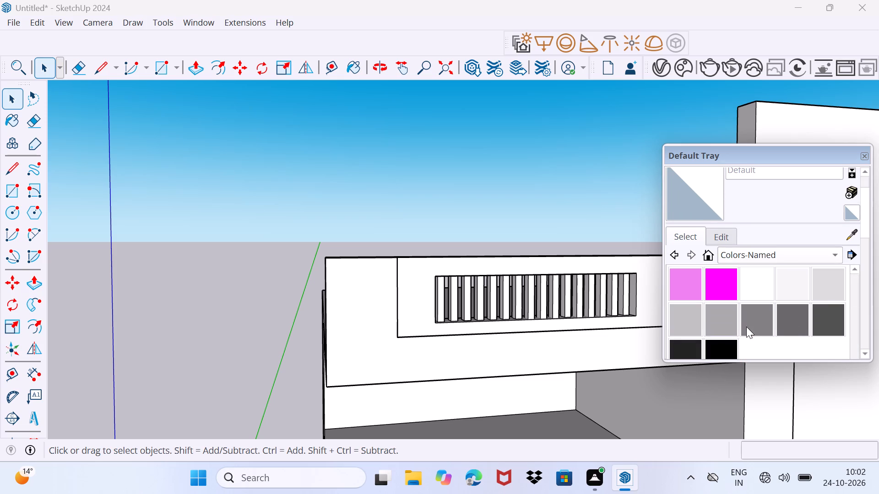
click(825, 311)
drag(772, 149, 687, 455)
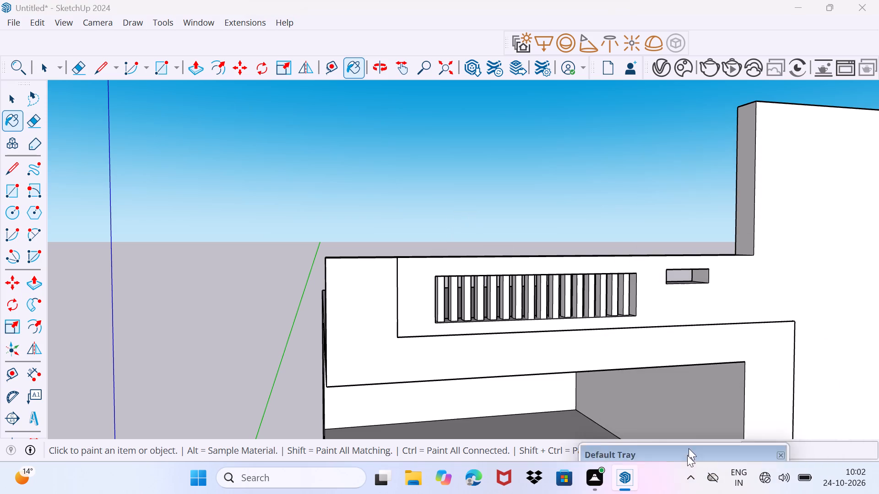
drag(687, 455, 678, 460)
Paint the front faces of the first eight bars dark grey, starting at the end farthest from the small opening.
scroll(454, 295, up, 7)
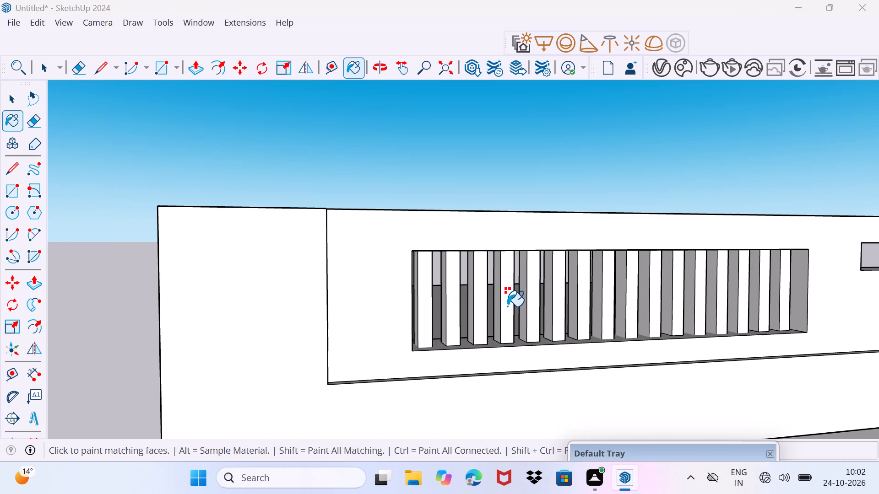
shift+middle_drag(494, 306, 298, 316)
scroll(228, 328, up, 1)
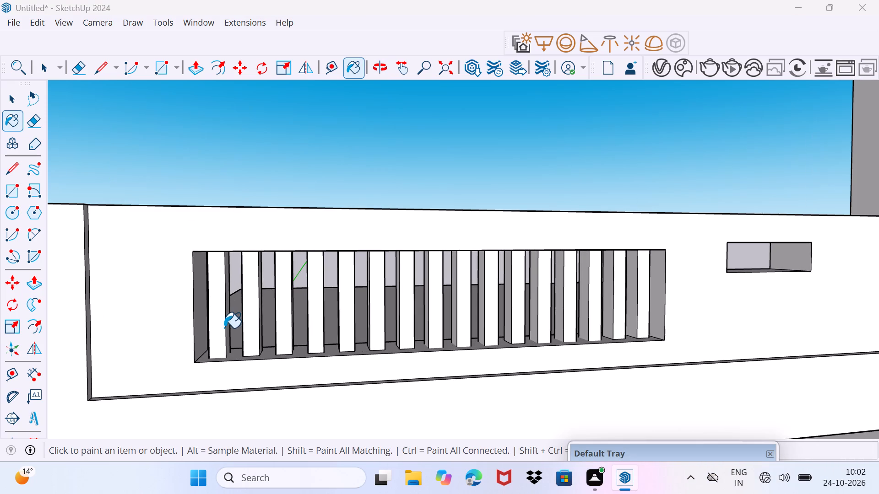
click(216, 328)
click(251, 322)
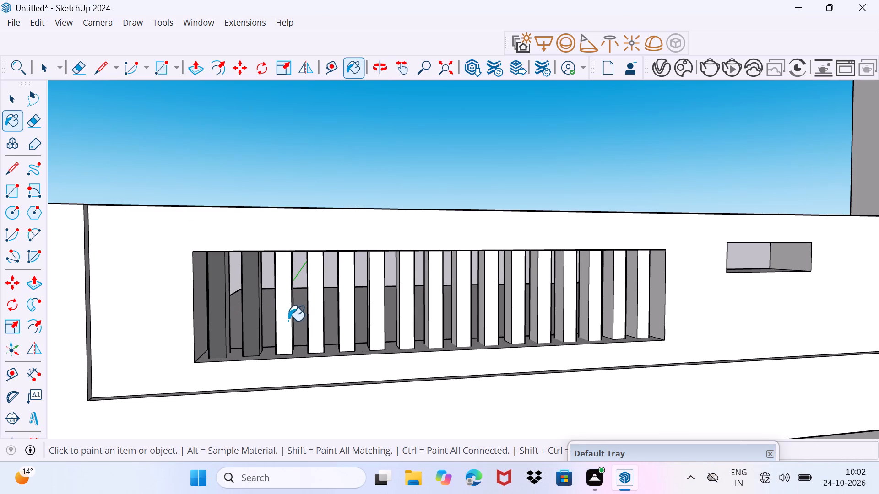
click(288, 321)
click(315, 321)
click(347, 319)
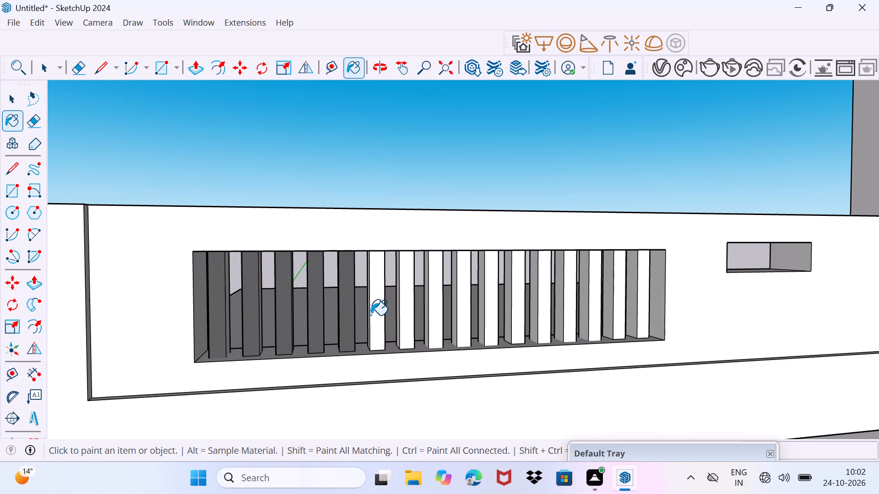
click(373, 315)
click(410, 316)
click(437, 311)
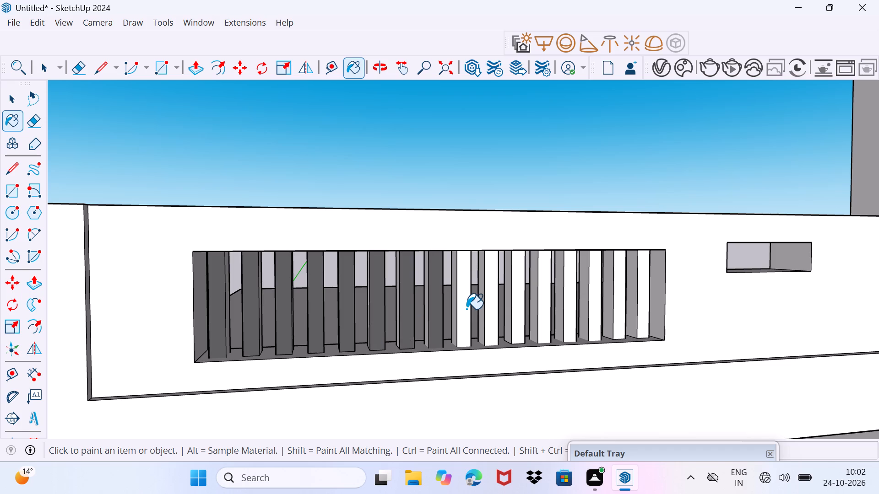
Paint the front faces of the remaining eight bars dark grey, up to the end nearest the small opening.
click(467, 309)
click(493, 309)
click(511, 303)
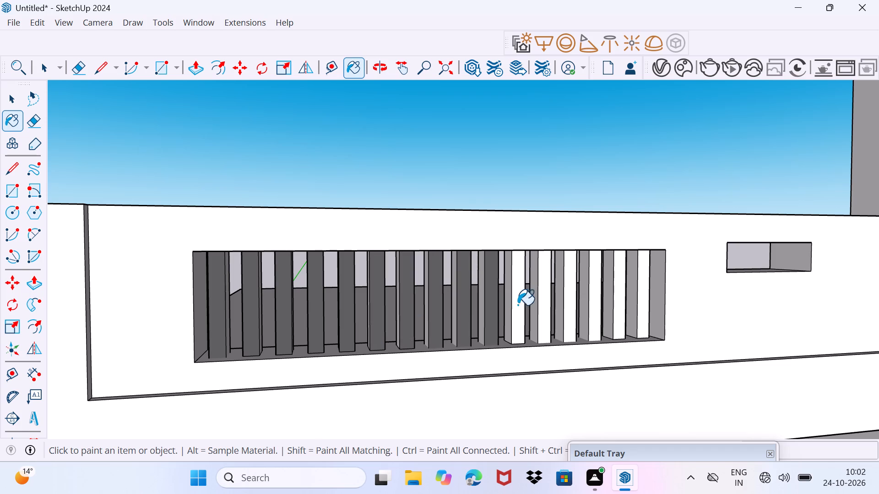
click(517, 305)
click(549, 298)
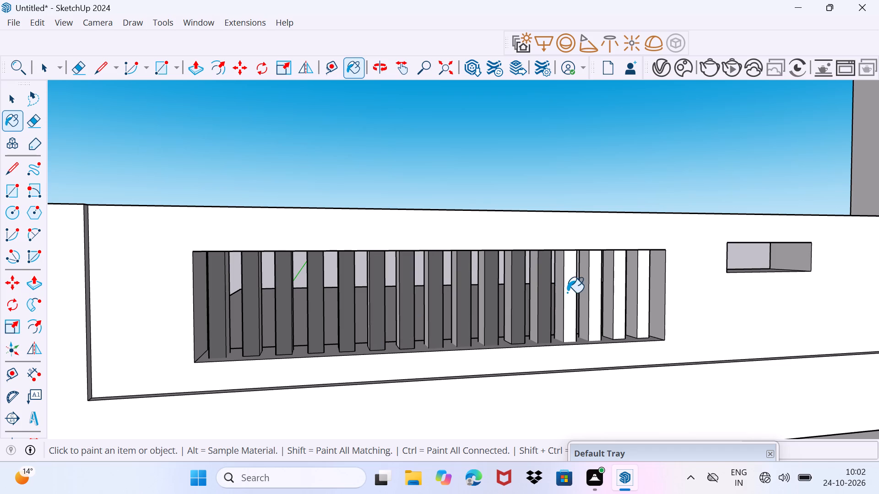
click(567, 292)
click(597, 294)
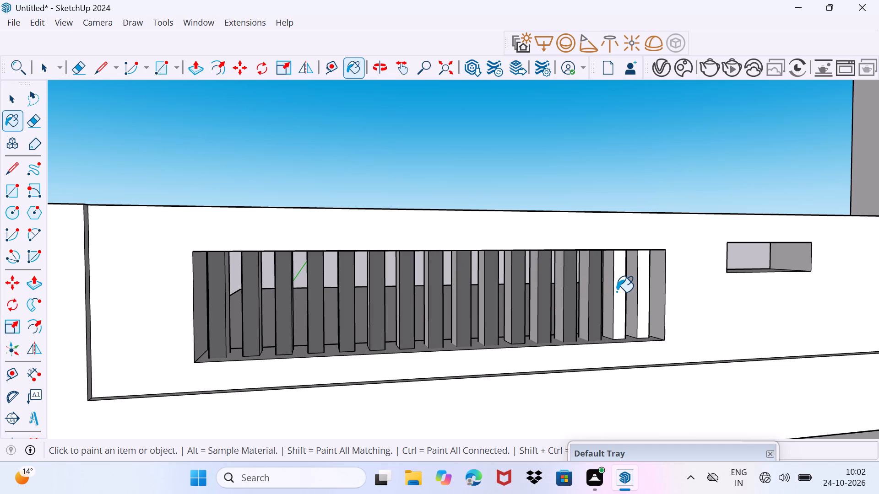
click(616, 292)
click(645, 285)
Paint the side faces towards the small opening dark grey on the eight bars nearest to it.
middle_drag(641, 290, 503, 284)
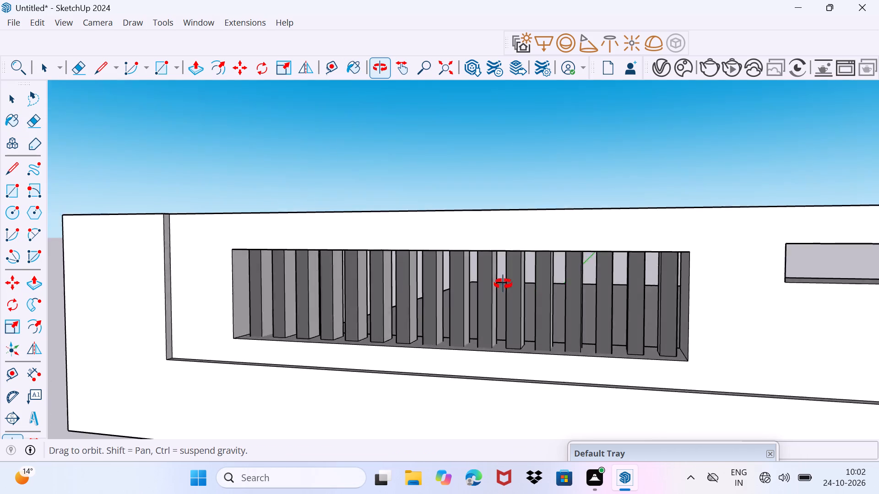
middle_drag(503, 284, 451, 288)
scroll(624, 370, up, 2)
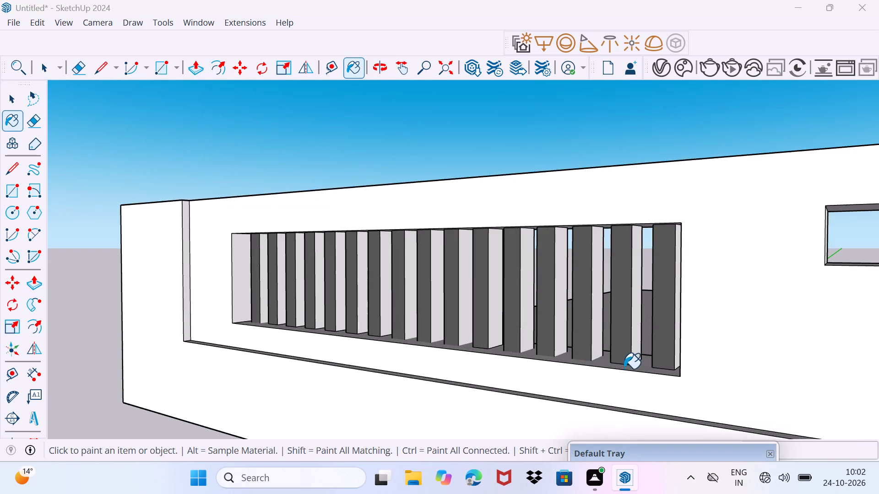
middle_drag(627, 366, 623, 356)
scroll(653, 353, up, 2)
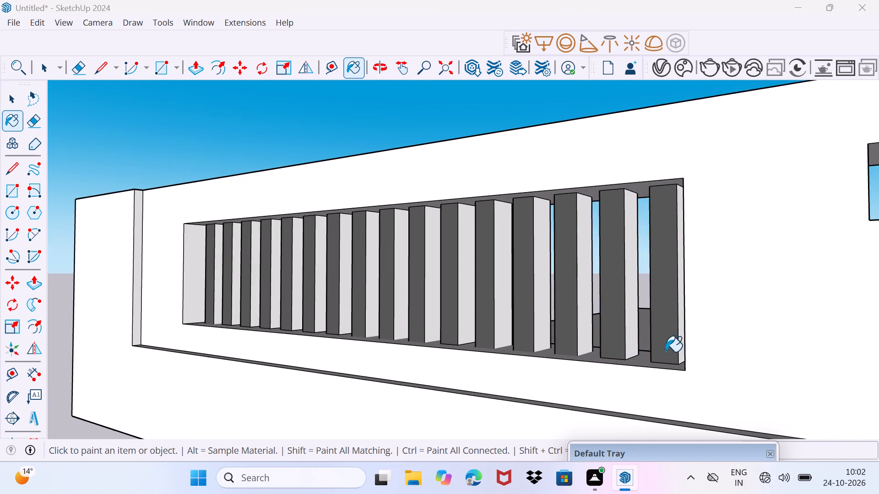
scroll(677, 351, up, 1)
click(681, 344)
click(627, 329)
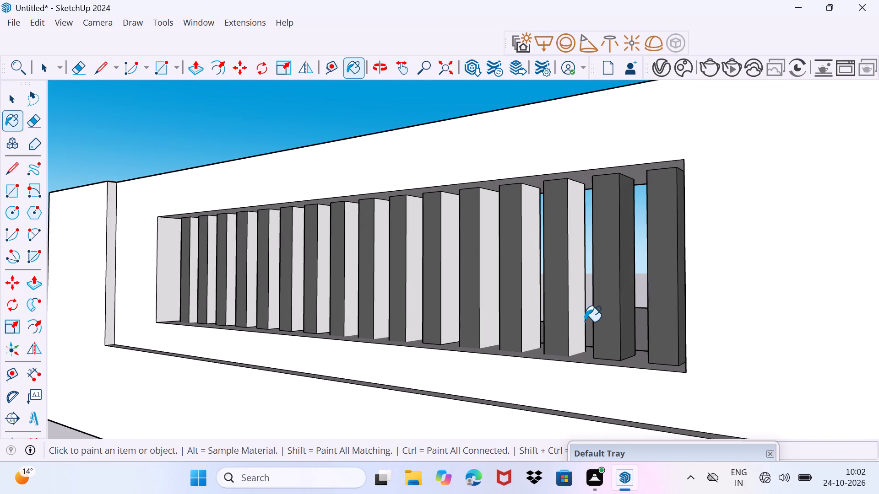
click(575, 318)
click(526, 301)
click(486, 298)
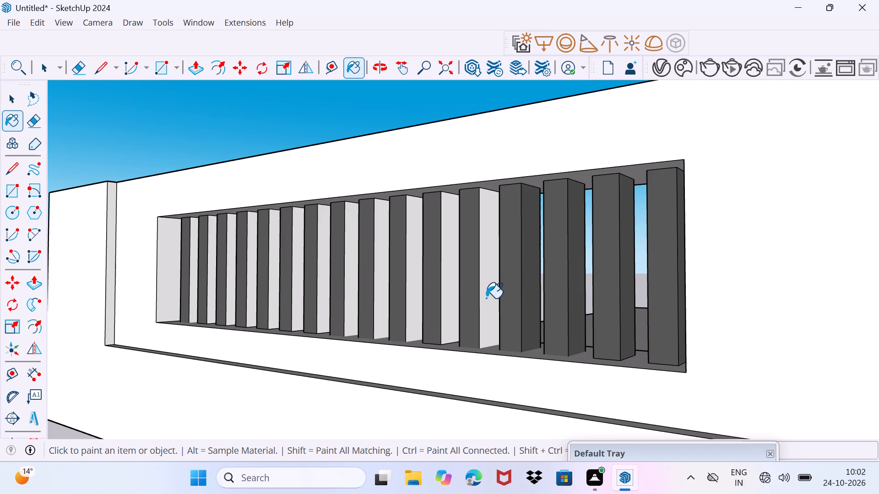
click(450, 287)
click(416, 286)
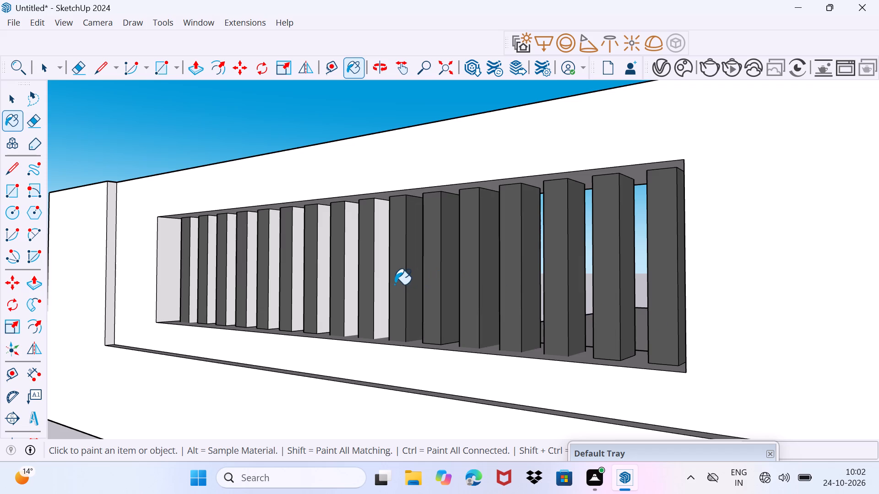
click(384, 281)
Paint the side faces towards the small opening dark grey on the other eight bars of the row.
shift+middle_drag(376, 281, 499, 354)
scroll(489, 351, up, 1)
click(469, 350)
click(434, 348)
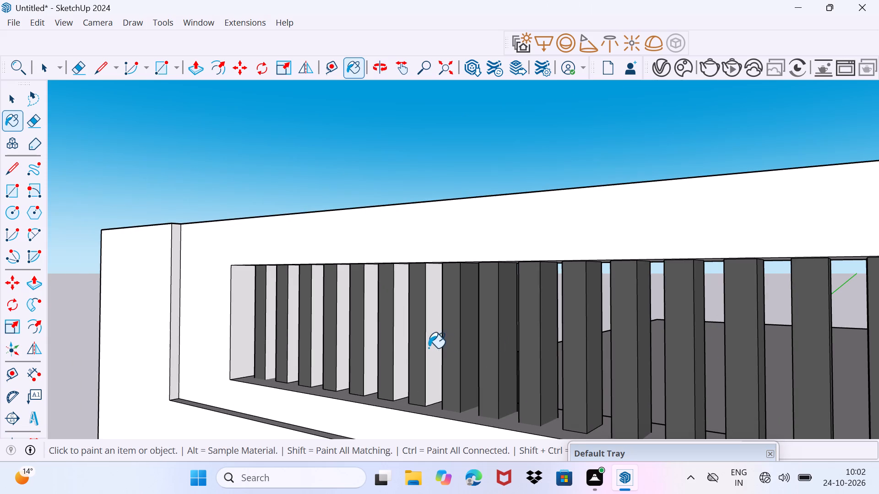
click(394, 346)
click(399, 344)
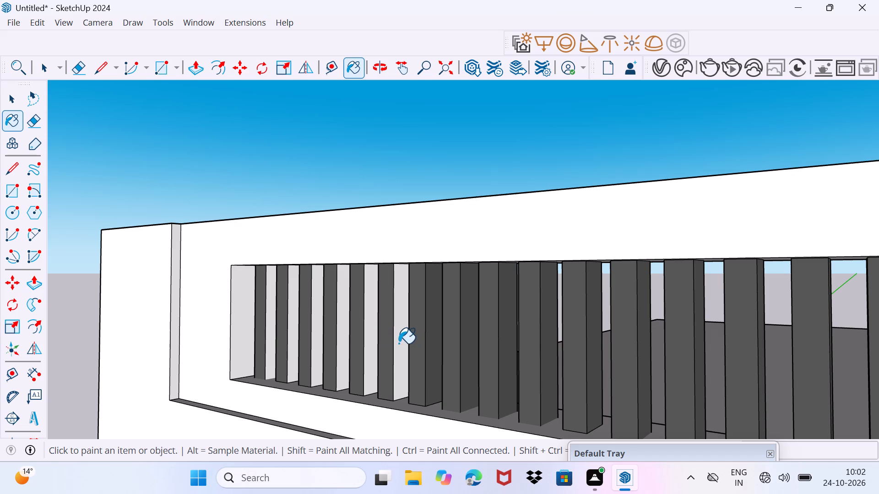
click(367, 340)
click(342, 337)
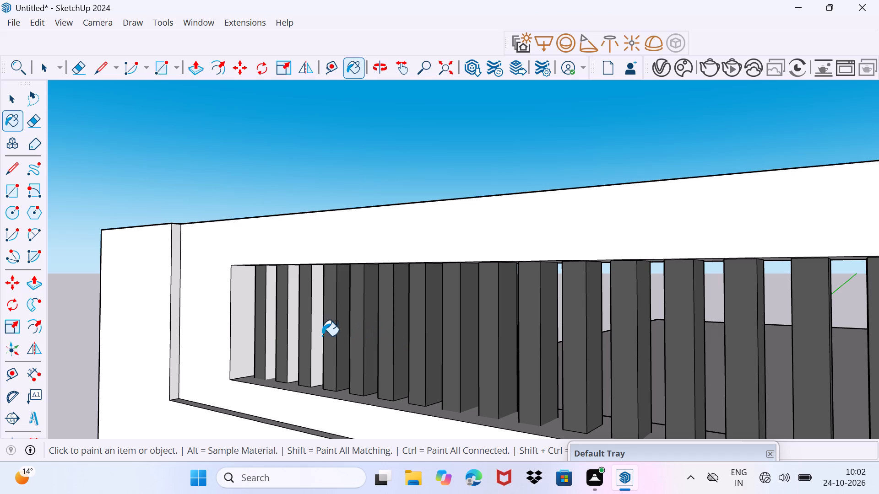
click(317, 335)
click(289, 328)
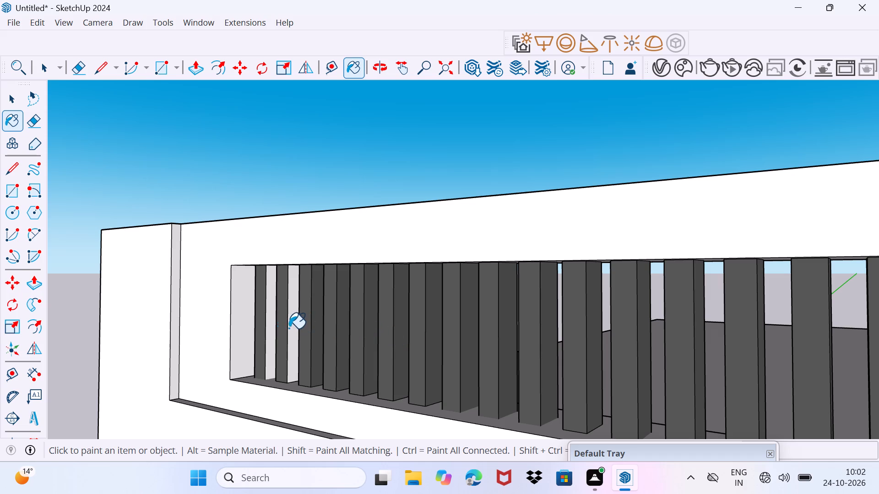
click(272, 323)
Paint the opposite side faces of the second to ninth bars dark grey, counting from the end farthest from the small opening.
middle_drag(265, 326, 422, 334)
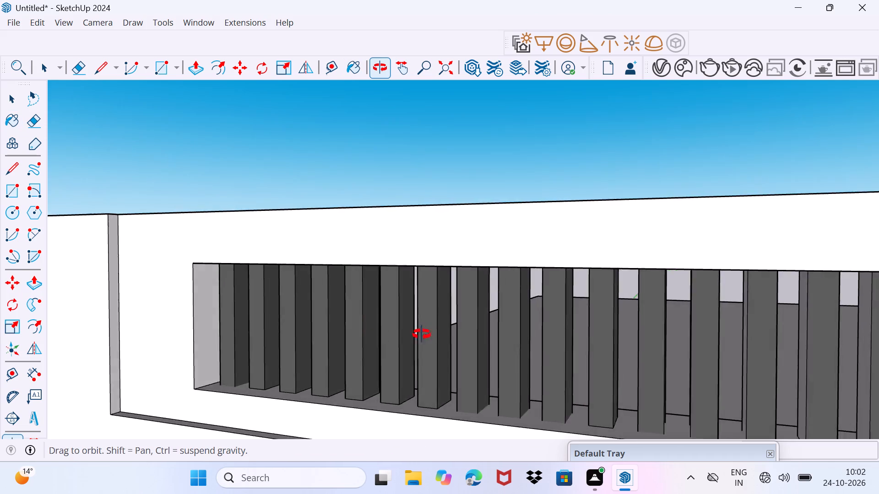
middle_drag(422, 334, 587, 323)
click(278, 374)
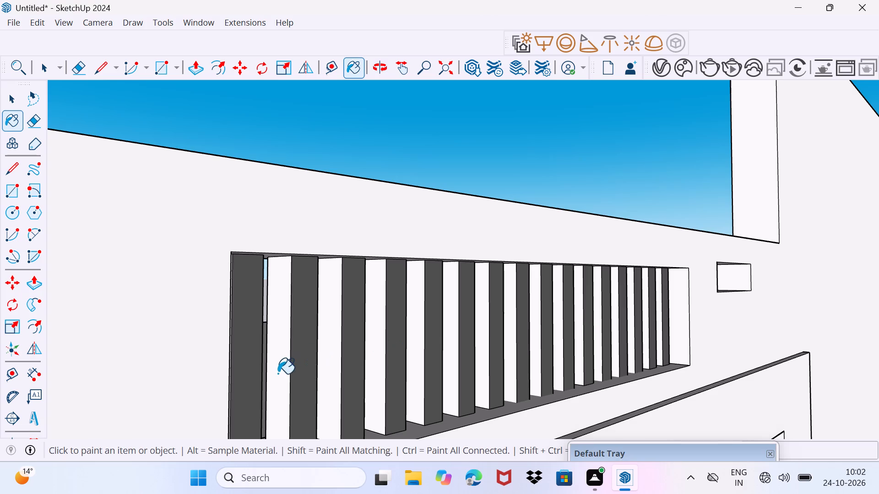
click(333, 364)
click(377, 348)
click(421, 338)
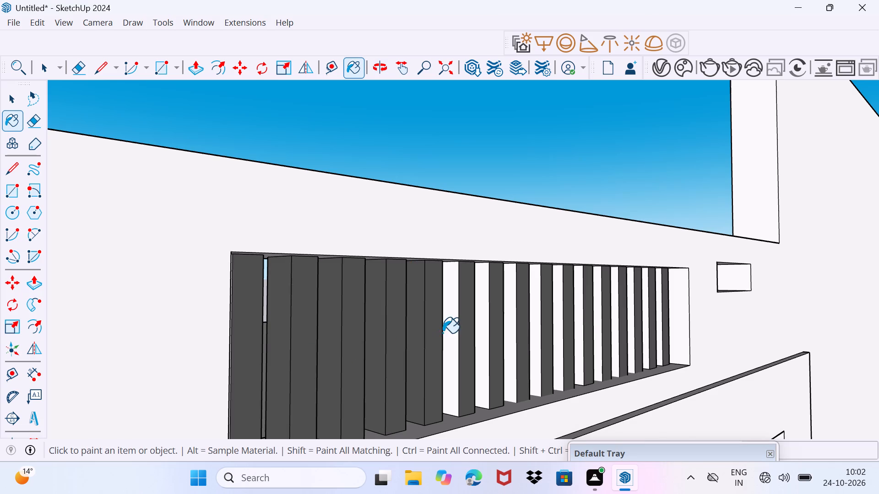
click(454, 331)
click(484, 325)
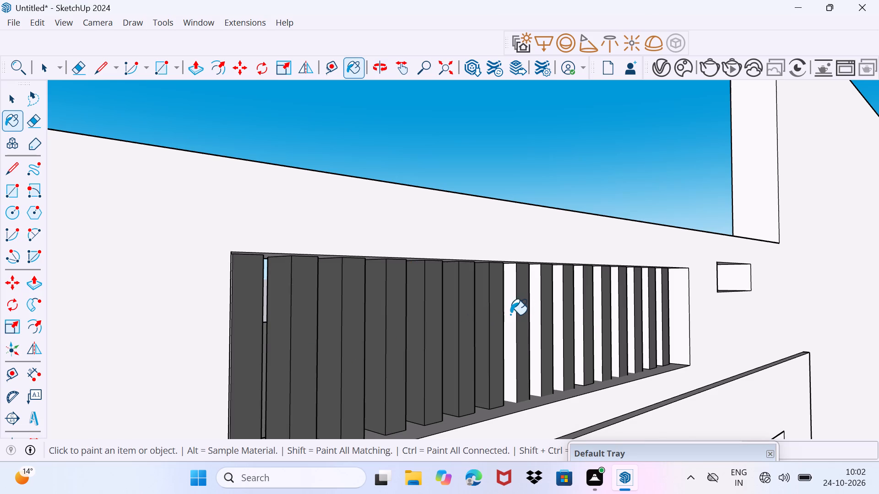
click(510, 315)
click(535, 311)
Paint the same-facing side faces of the last seven bars dark grey, ending at the bar nearest the small opening.
click(554, 308)
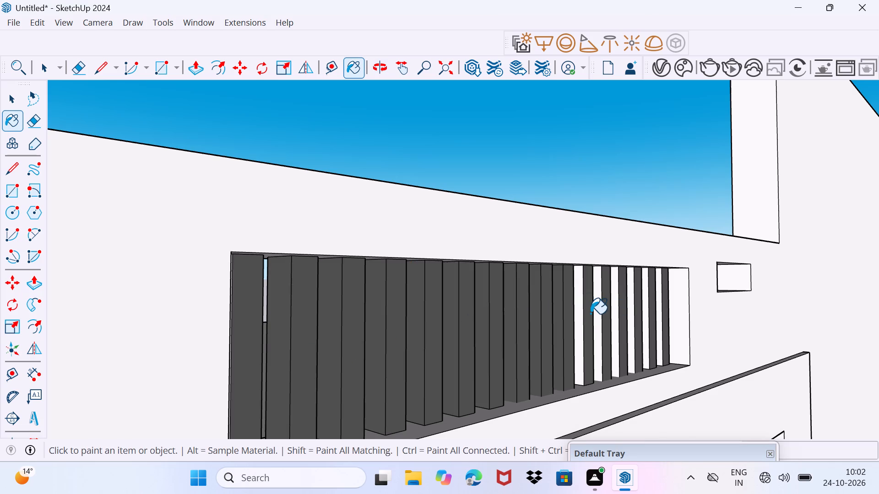
click(577, 315)
click(600, 311)
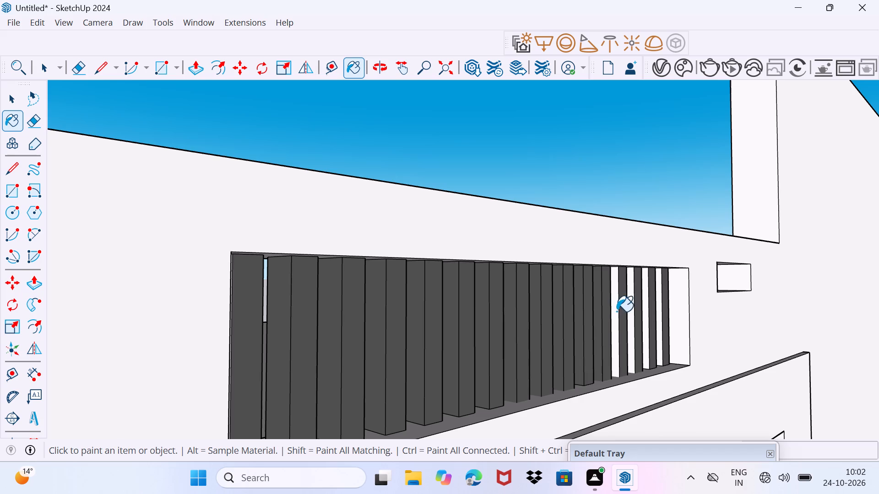
click(617, 312)
click(632, 309)
click(647, 307)
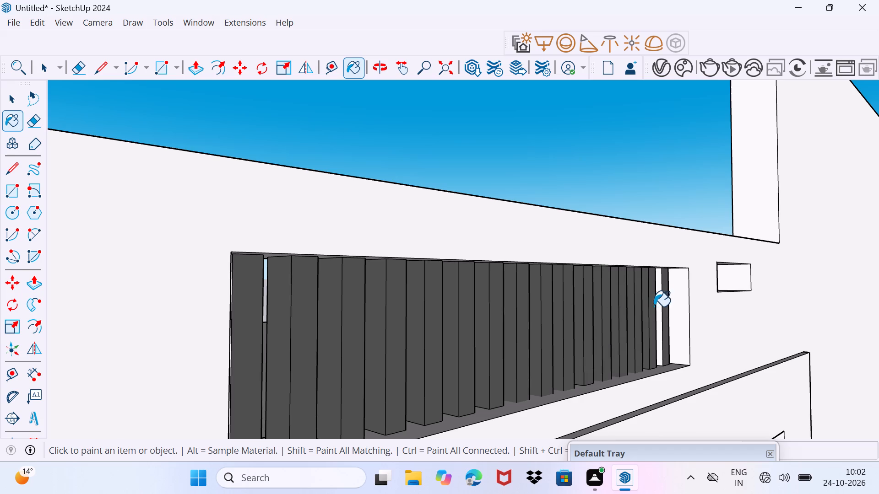
click(659, 306)
Paint the outer side face of the end bar farthest from the small opening dark grey.
middle_click(640, 315)
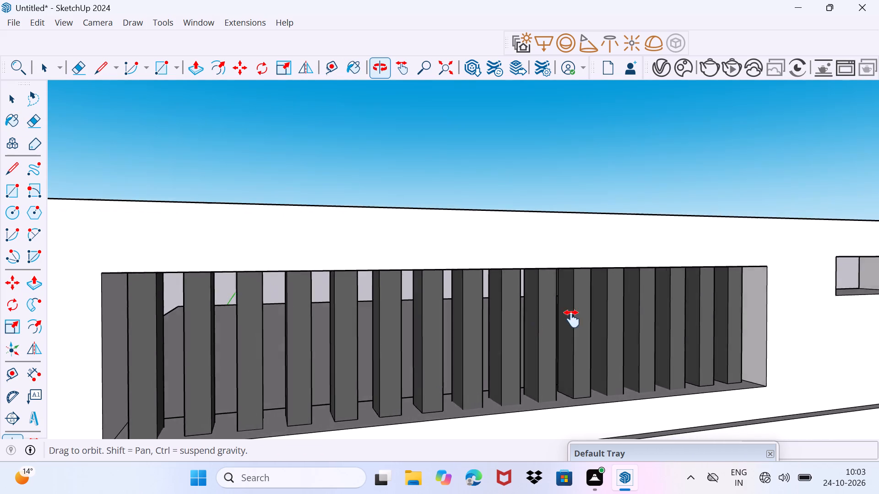
scroll(238, 360, up, 3)
middle_drag(239, 371, 278, 376)
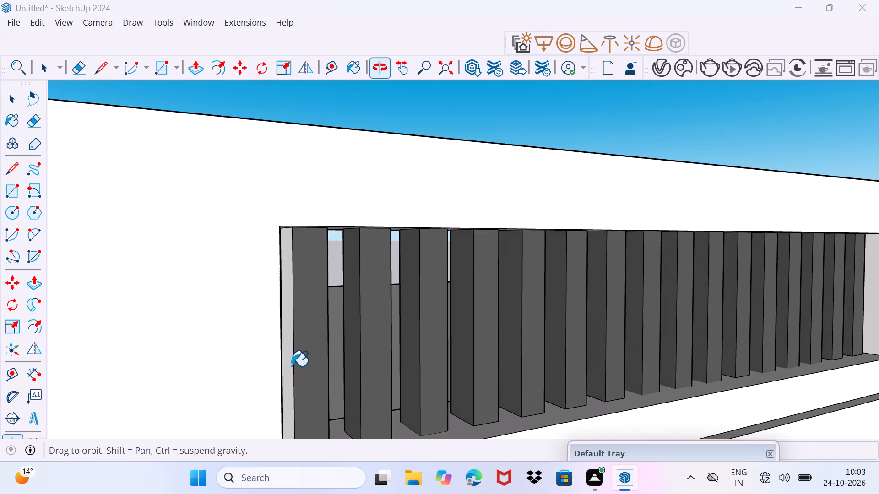
scroll(295, 360, up, 2)
click(290, 345)
Paint the rear faces of the first seven bars dark grey, starting at the end farthest from the small opening.
middle_drag(342, 307, 325, 332)
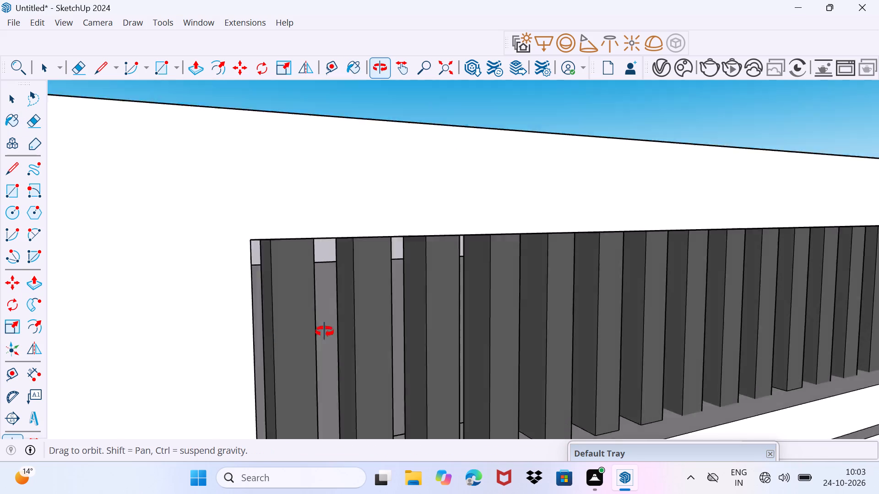
middle_drag(325, 332, 397, 344)
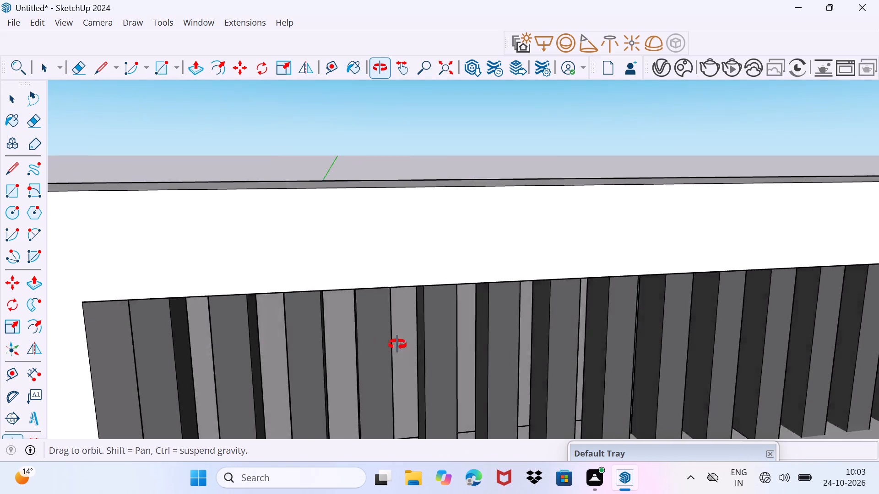
middle_drag(397, 344, 821, 308)
scroll(721, 324, up, 1)
click(718, 321)
click(684, 311)
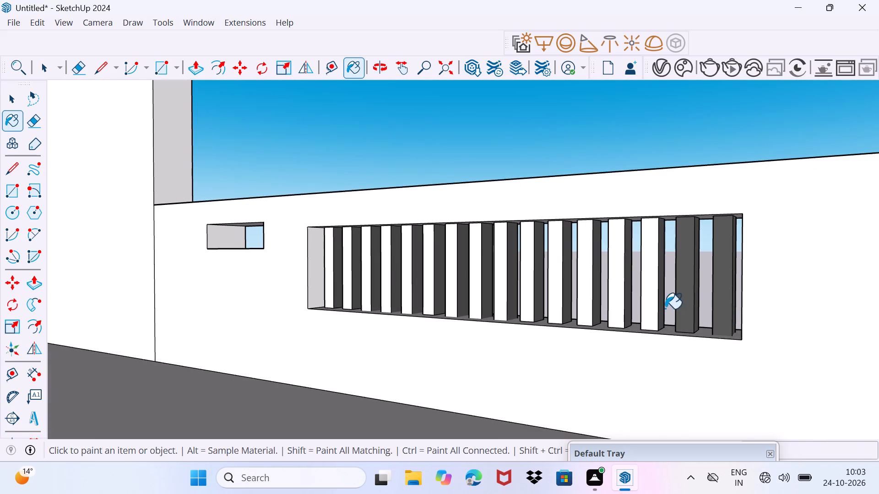
click(651, 308)
click(615, 295)
click(586, 294)
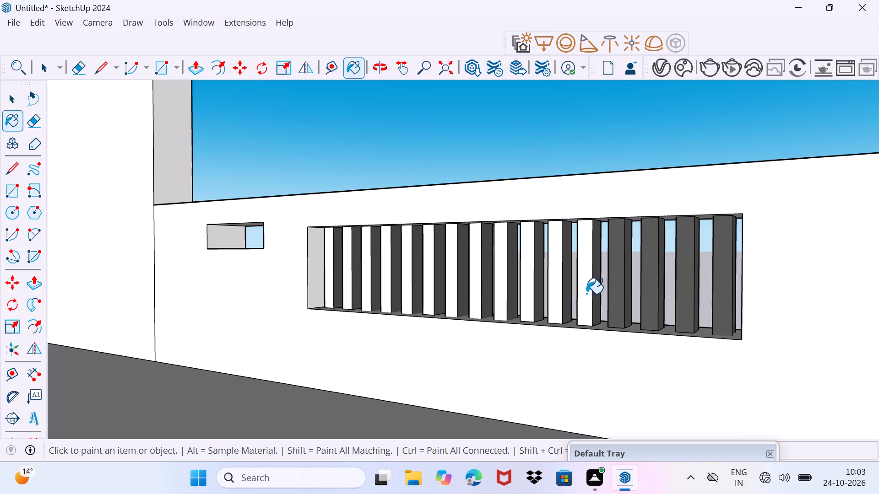
click(558, 282)
click(528, 275)
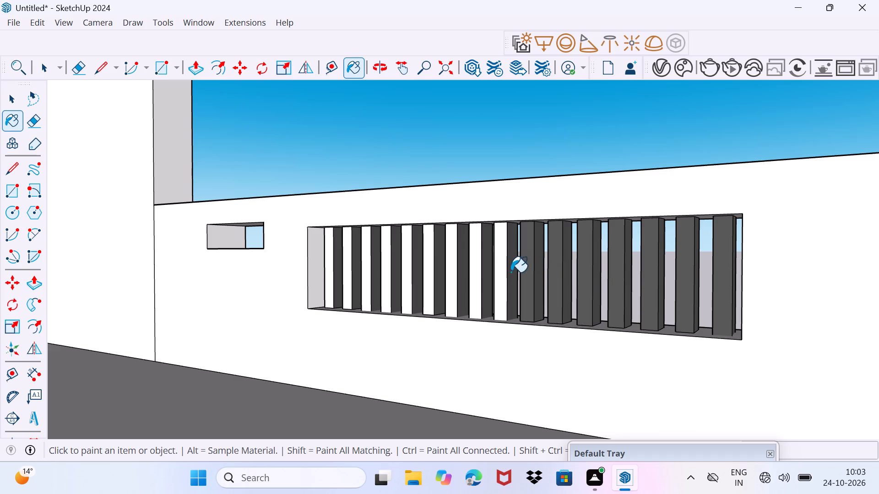
Paint the rear faces of the remaining nine bars dark grey, ending at the bar nearest the small opening.
click(501, 272)
click(476, 265)
click(452, 264)
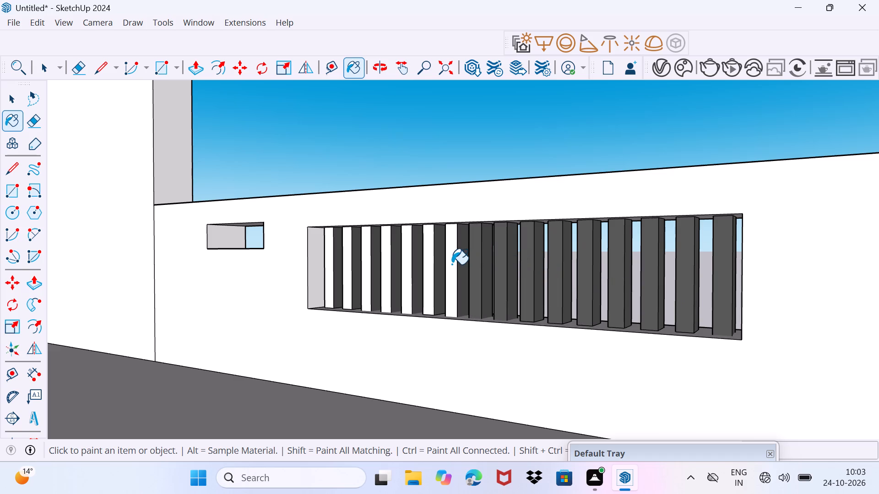
click(429, 260)
click(408, 259)
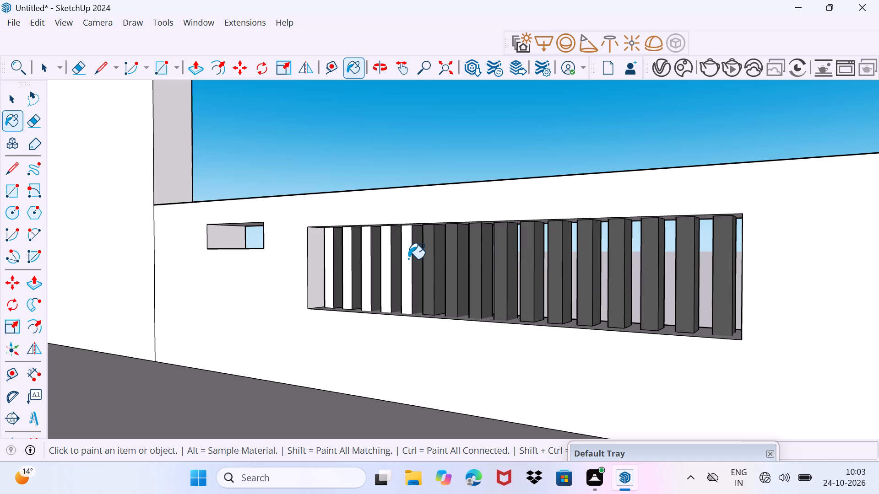
click(385, 258)
click(365, 255)
click(346, 253)
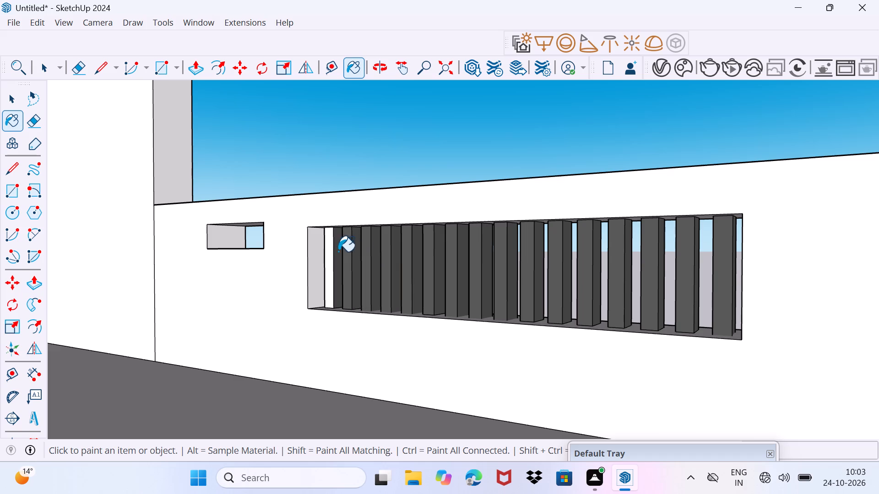
click(327, 252)
middle_drag(609, 285, 241, 324)
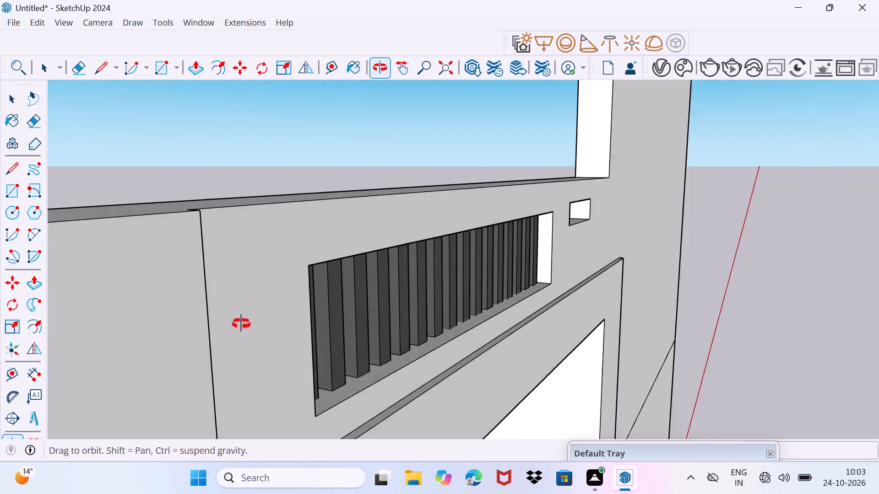
middle_drag(241, 324, 115, 330)
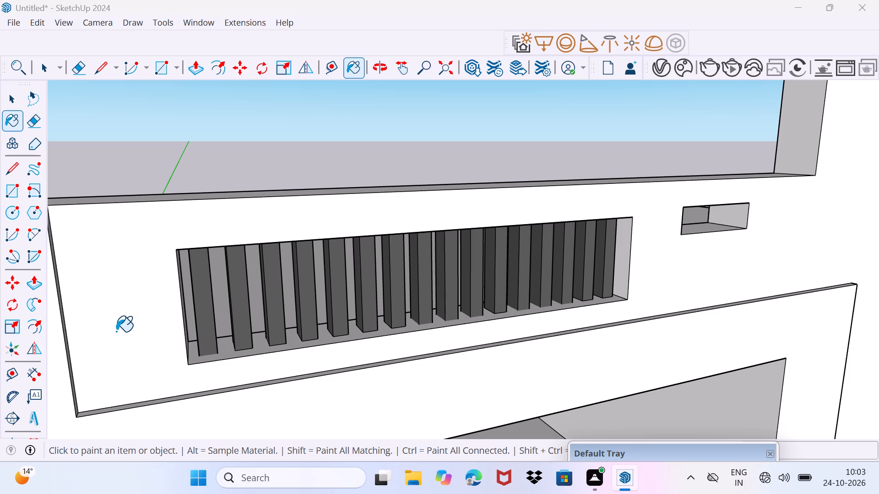
key(Escape)
key(Escape)
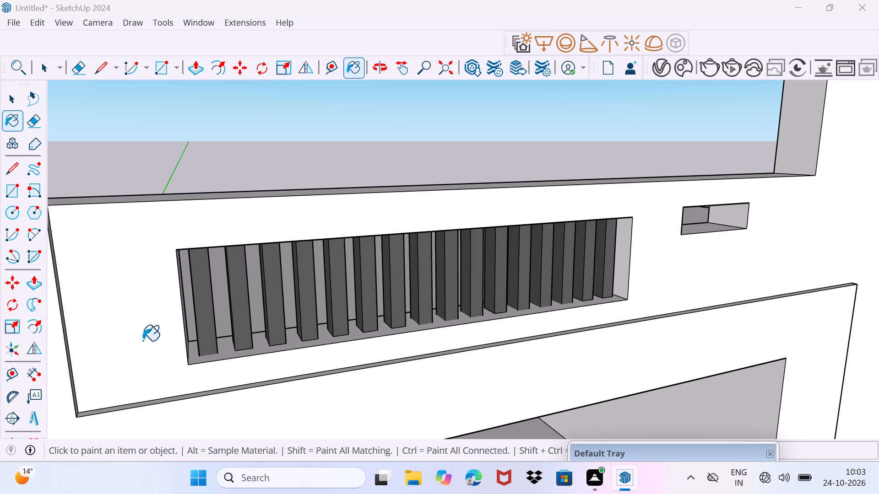
key(space)
Draw a horizontal line across the tall front wall from the projecting first-floor slab's lower corner, extending the slab's bottom edge partway along the wall.
scroll(143, 341, down, 3)
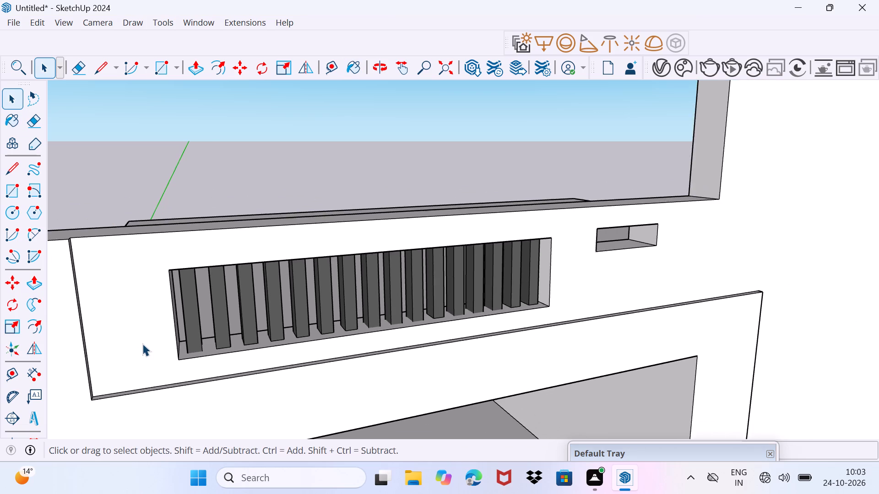
scroll(142, 344, down, 3)
middle_drag(177, 381, 109, 375)
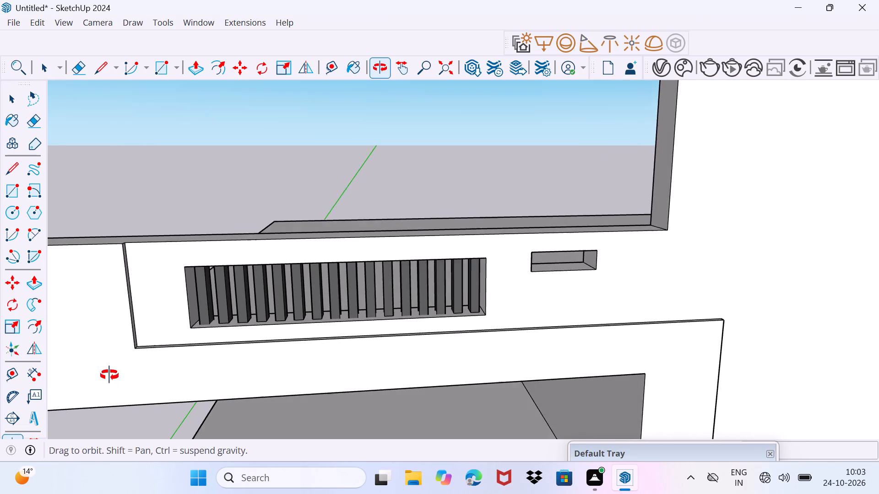
middle_drag(109, 375, 105, 370)
scroll(105, 370, down, 2)
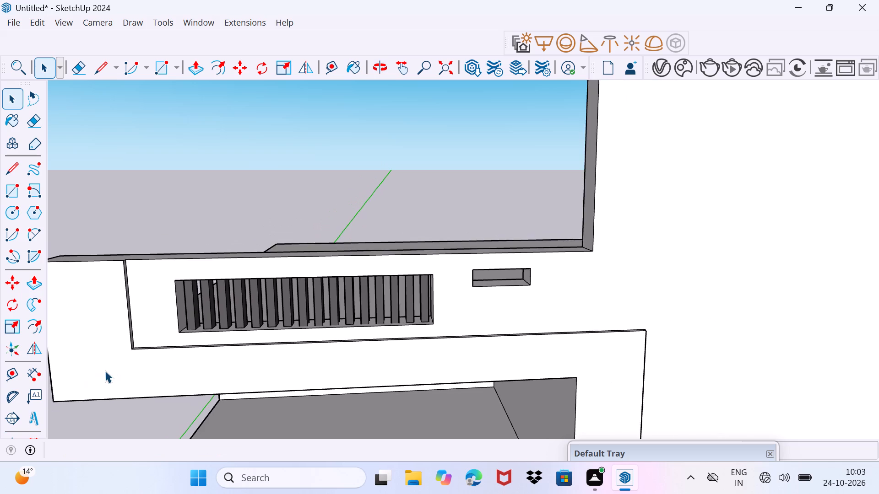
scroll(105, 370, down, 3)
scroll(359, 450, down, 2)
scroll(450, 383, down, 1)
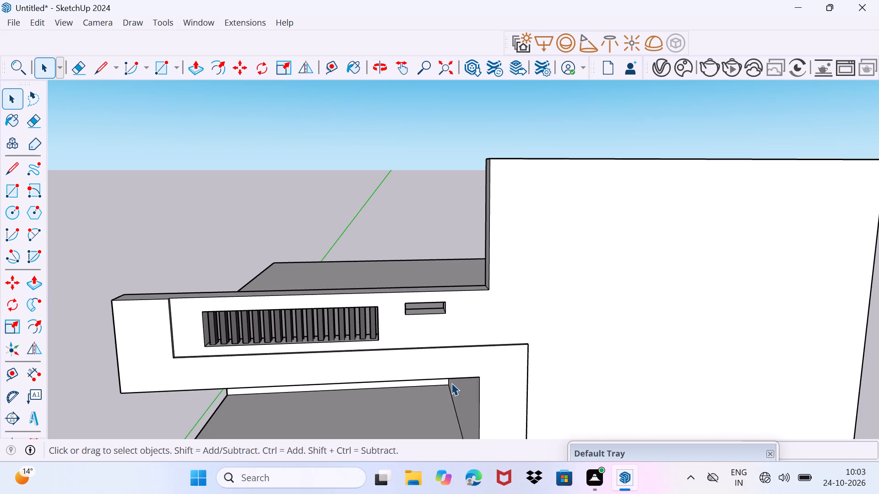
middle_drag(451, 383, 434, 161)
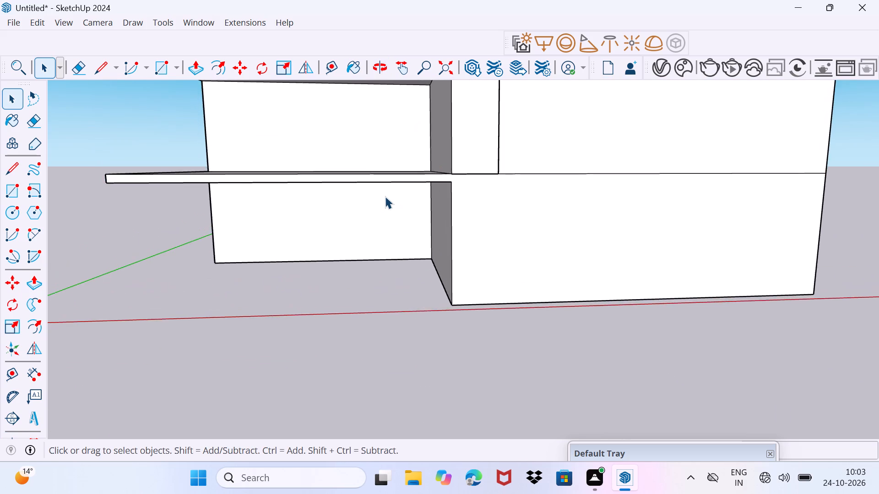
scroll(382, 188, up, 1)
middle_drag(440, 189, 452, 208)
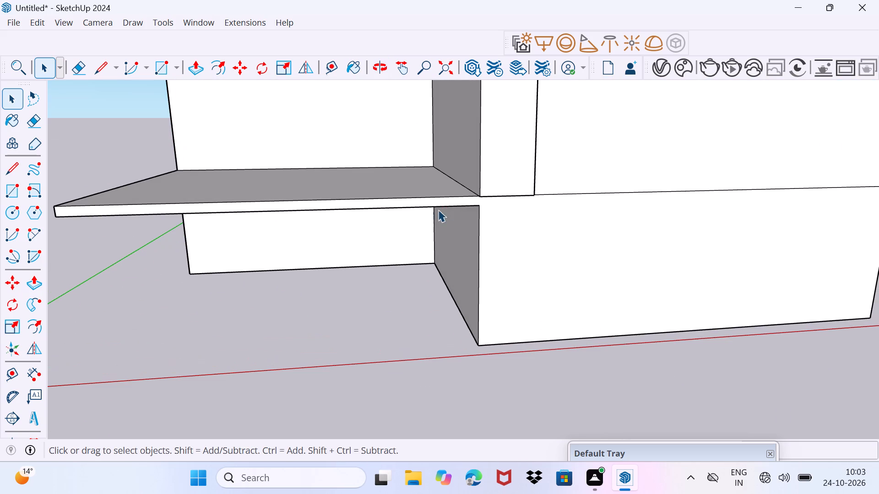
scroll(404, 215, up, 1)
scroll(492, 211, up, 1)
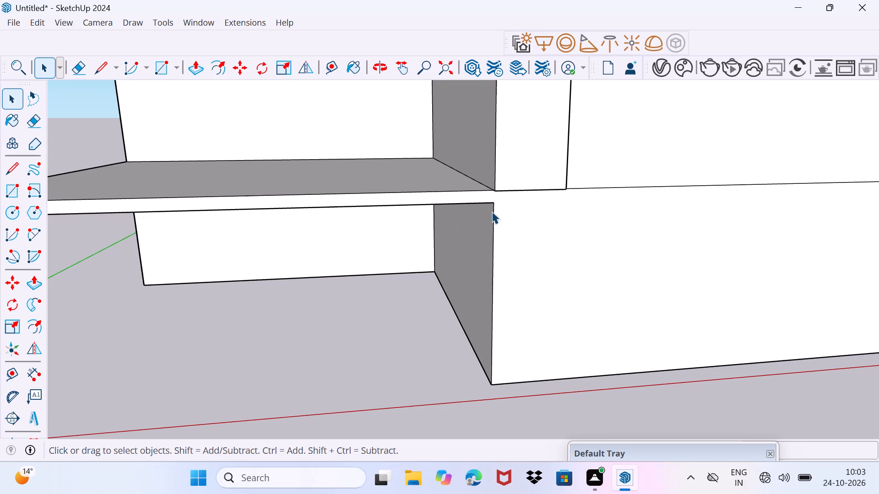
key(l)
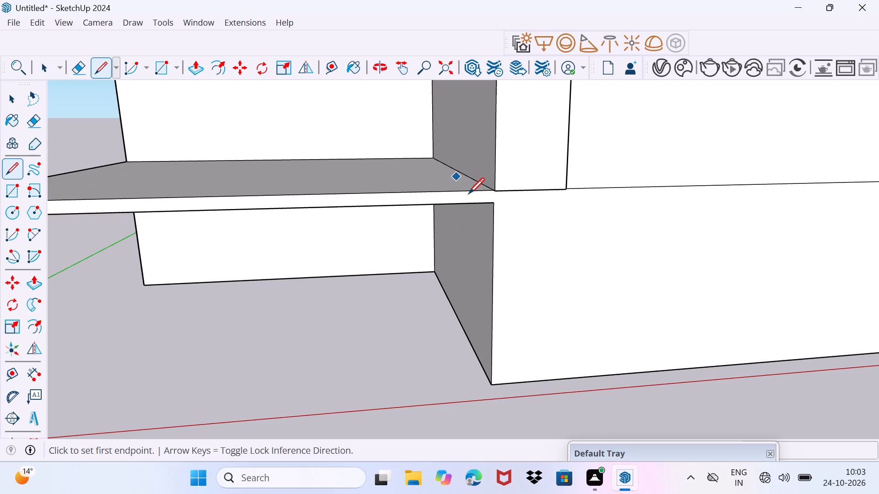
click(495, 206)
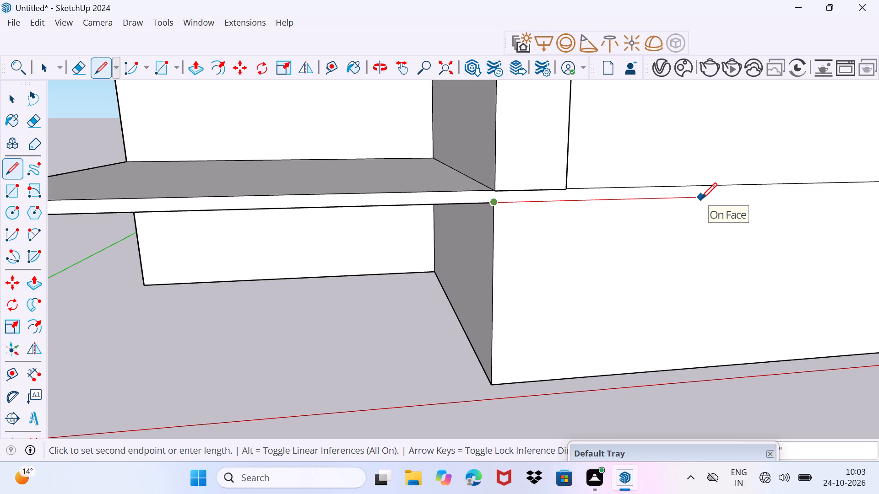
middle_drag(700, 197, 646, 255)
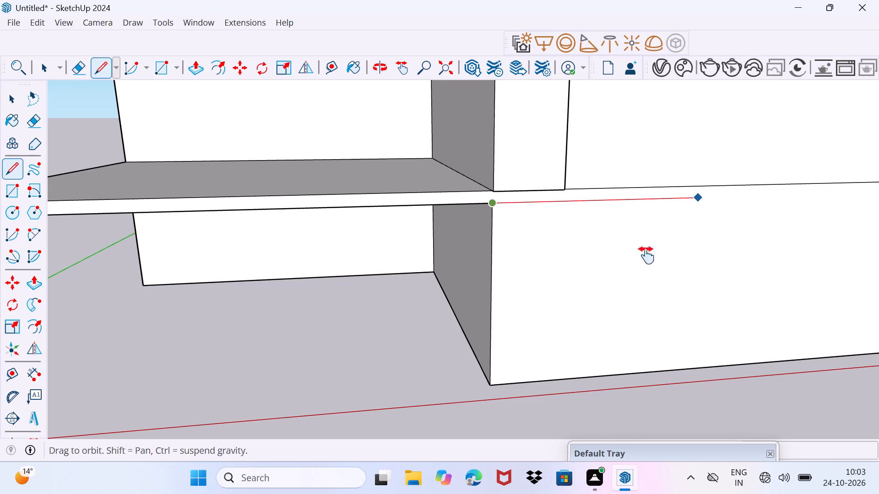
middle_drag(646, 255, 500, 440)
middle_drag(557, 433, 538, 425)
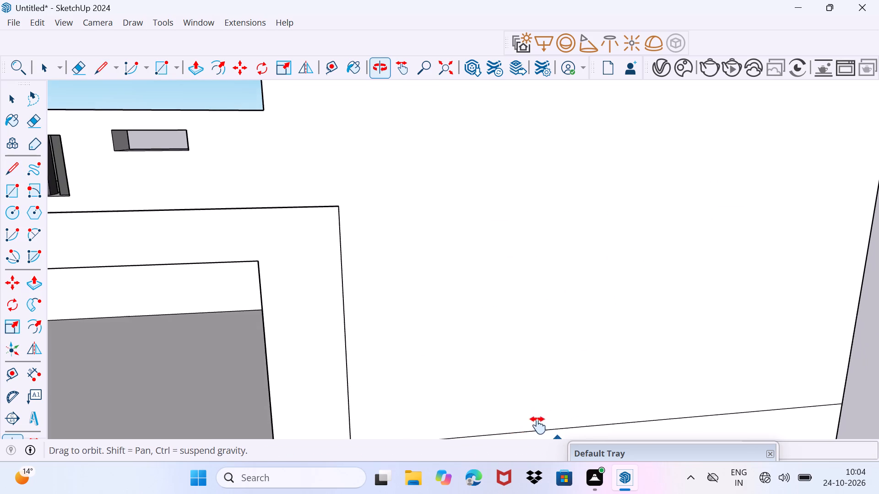
middle_drag(538, 425, 487, 381)
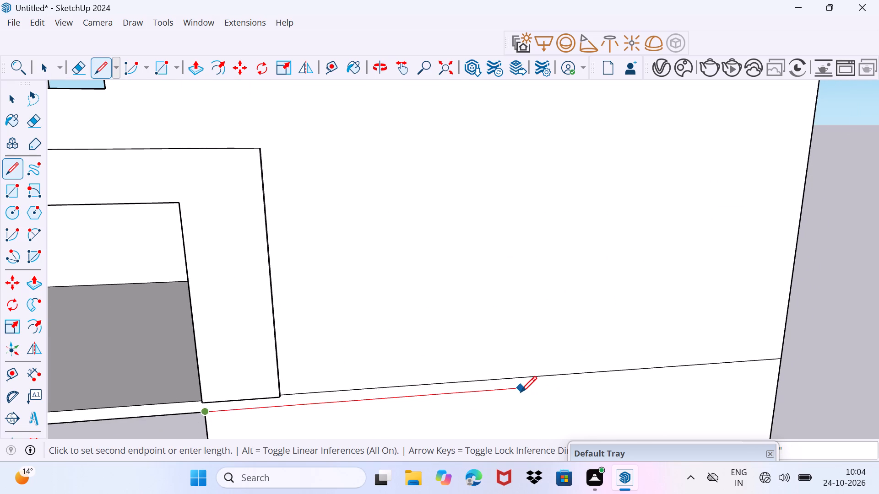
click(521, 392)
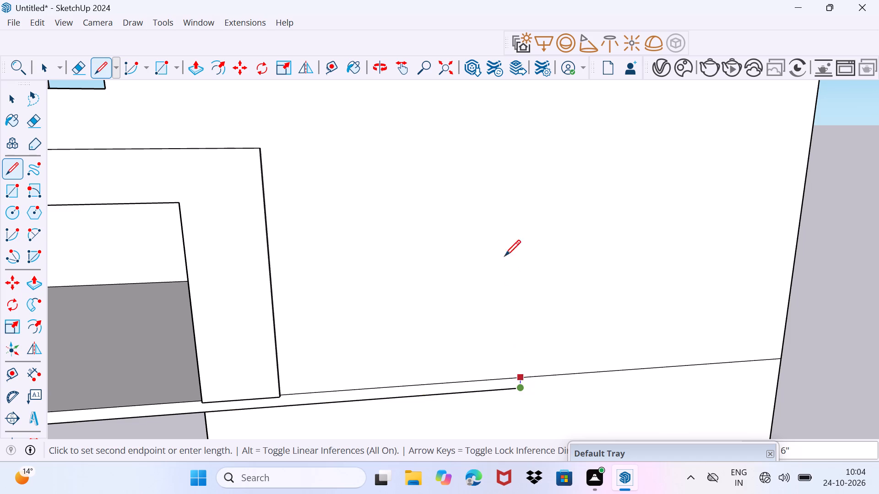
Draw a vertical line from the end of the horizontal line up to the tall wall's top edge.
middle_drag(514, 226, 510, 349)
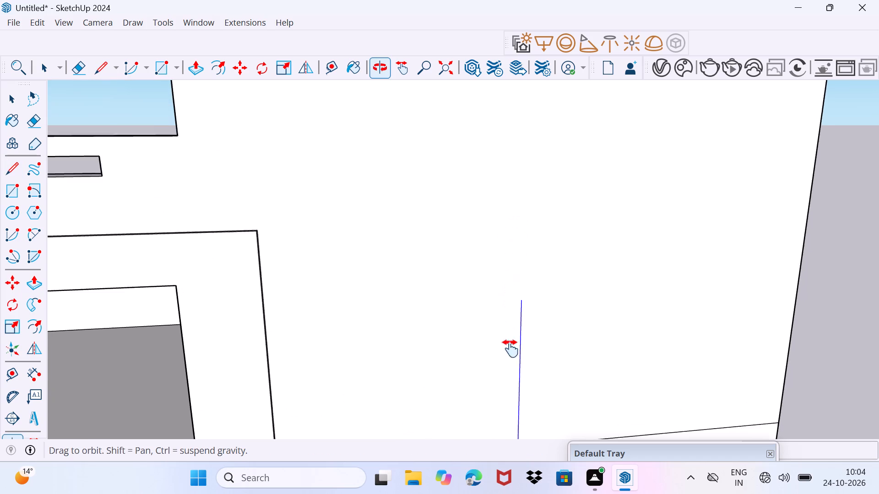
middle_drag(510, 349, 511, 365)
middle_drag(515, 219, 509, 374)
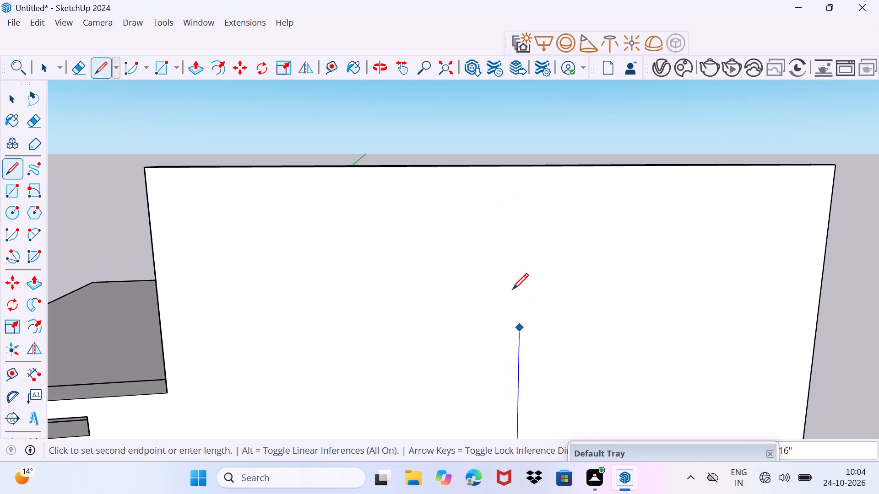
click(518, 164)
scroll(472, 252, down, 8)
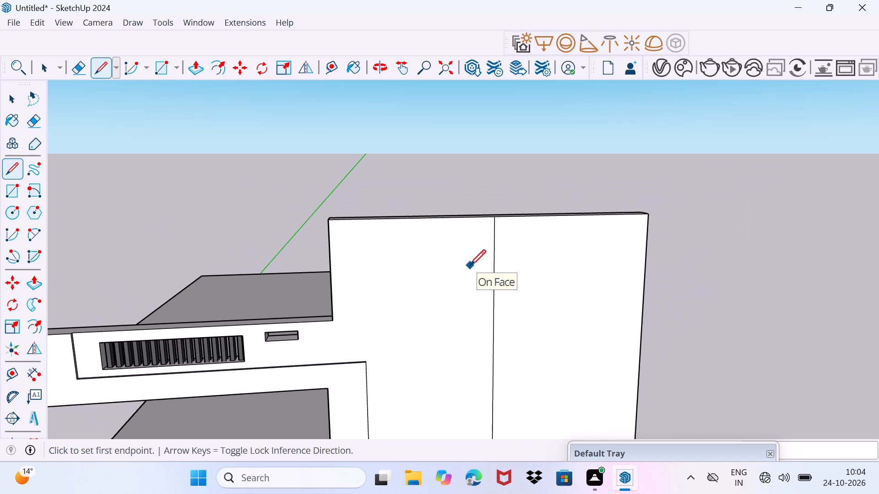
key(space)
Copy the vertical line a short distance along the floor line towards the facade border, forming a narrow vertical strip.
scroll(348, 239, down, 1)
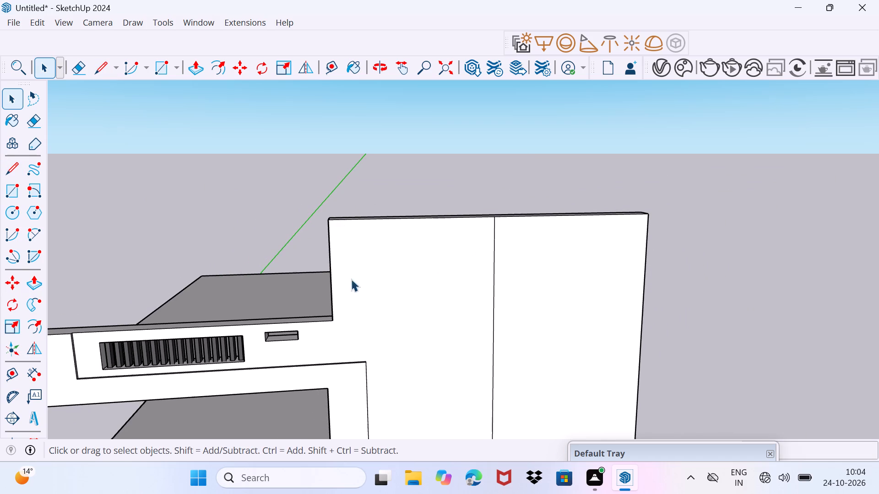
scroll(351, 279, down, 1)
middle_drag(395, 366, 401, 205)
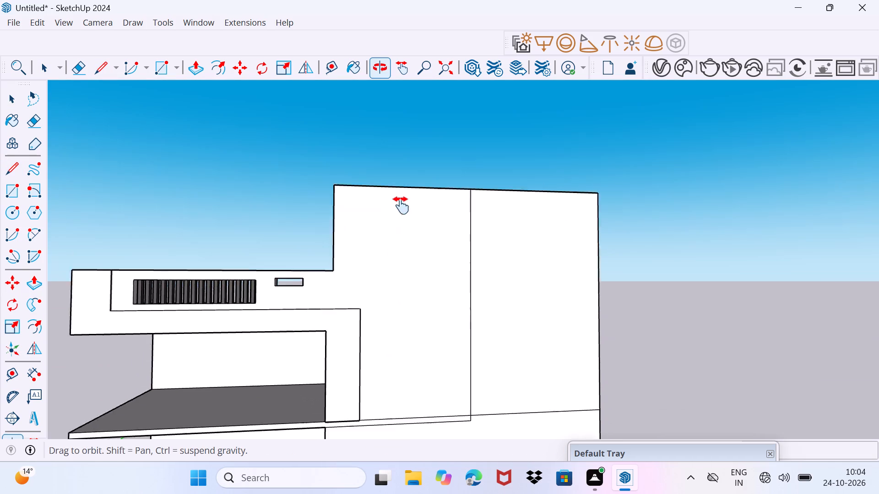
middle_drag(401, 205, 403, 179)
scroll(374, 322, up, 4)
scroll(342, 298, up, 4)
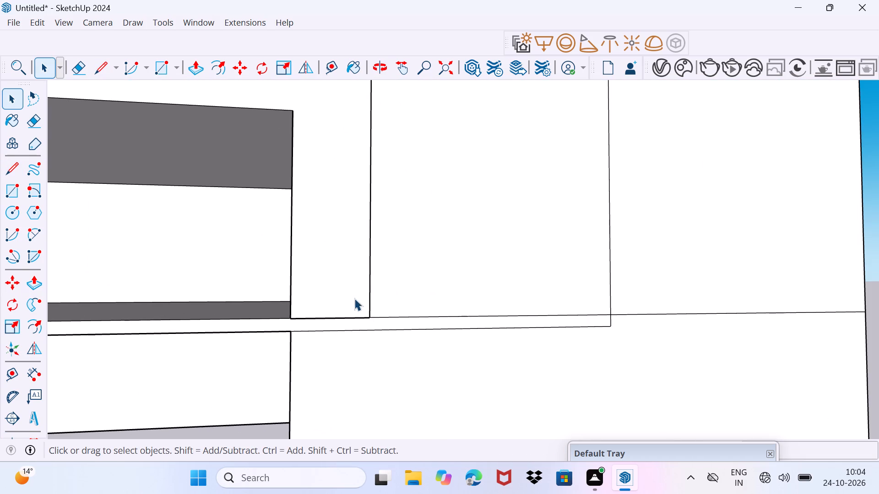
middle_drag(354, 298, 372, 314)
scroll(377, 326, up, 3)
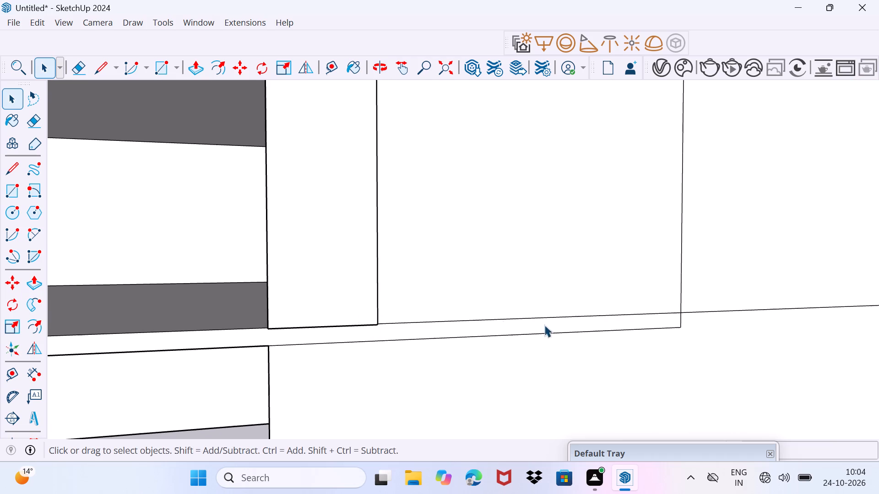
click(679, 297)
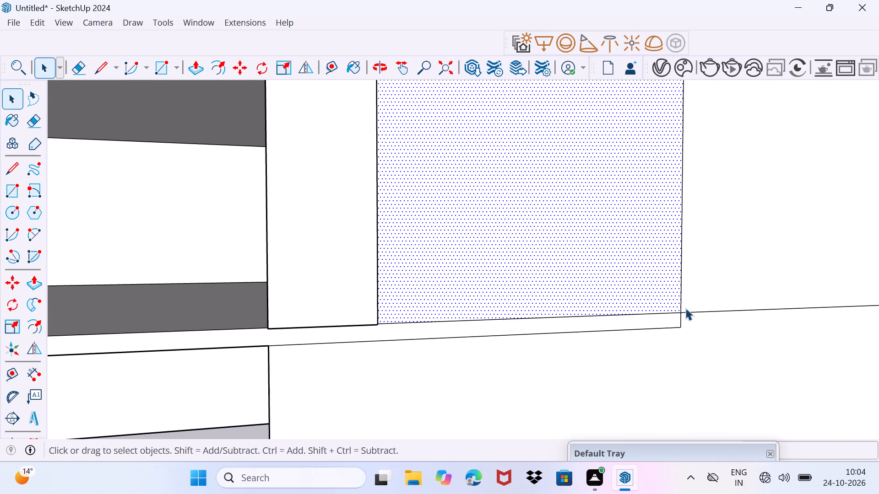
drag(672, 303, 678, 255)
click(682, 291)
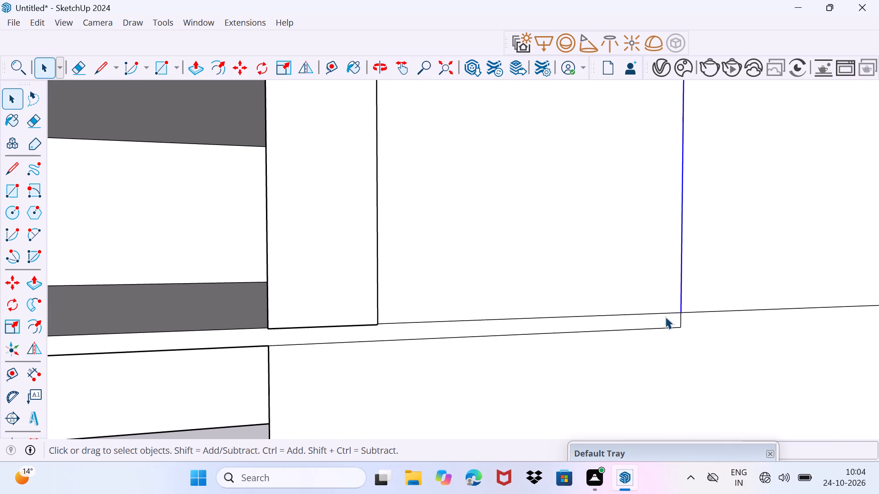
key(m)
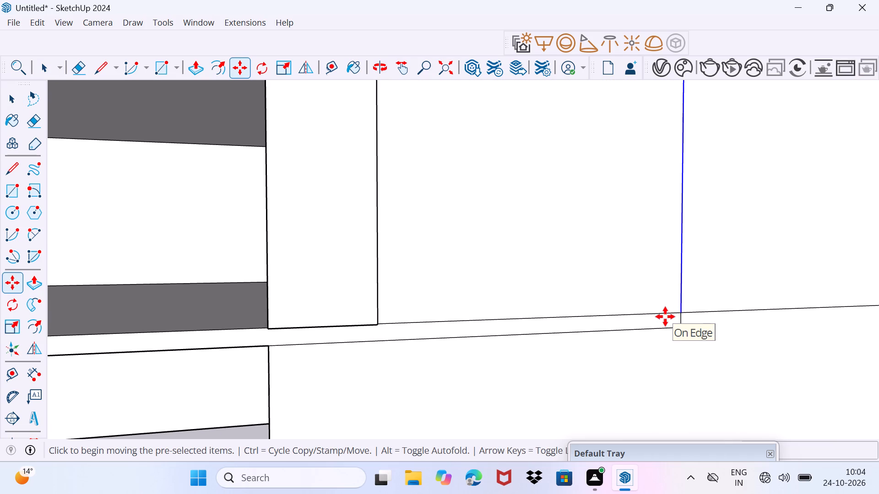
click(679, 309)
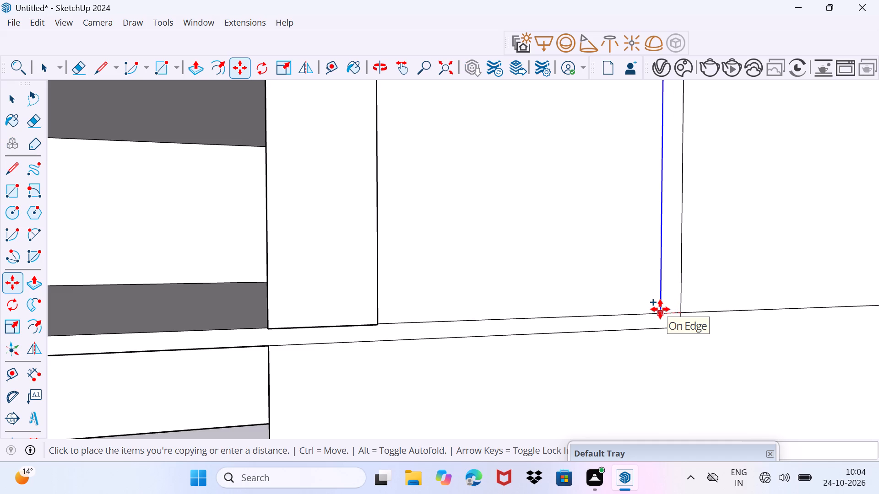
click(661, 309)
scroll(599, 322, up, 2)
key(Escape)
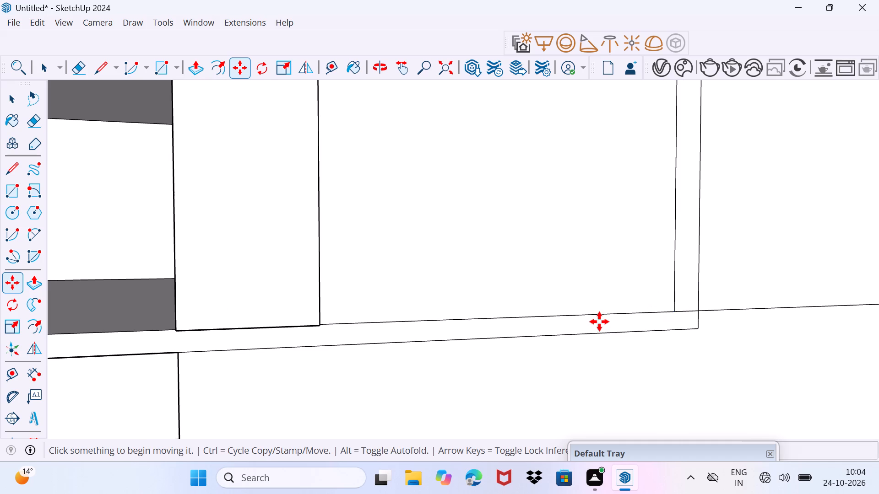
key(Escape)
key(Escape)
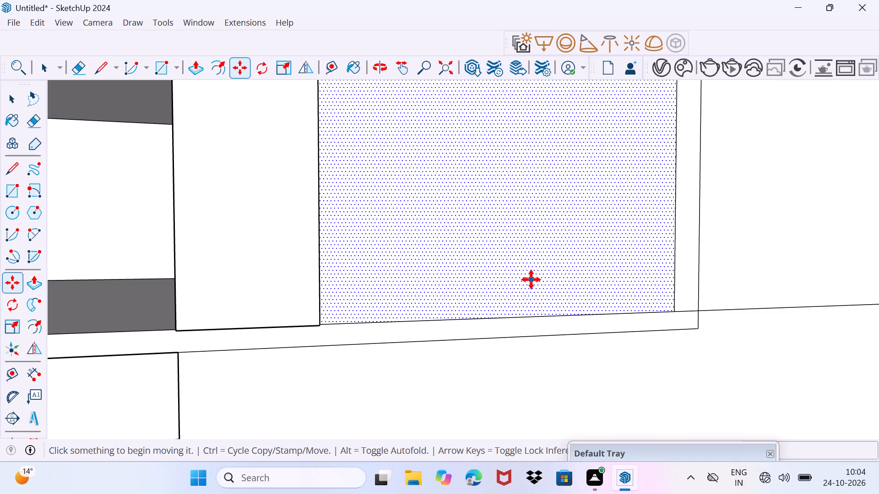
key(space)
key(space)
Erase the floor-line segments between the two vertical lines and beyond the outer one, joining the vertical and horizontal strips.
key(e)
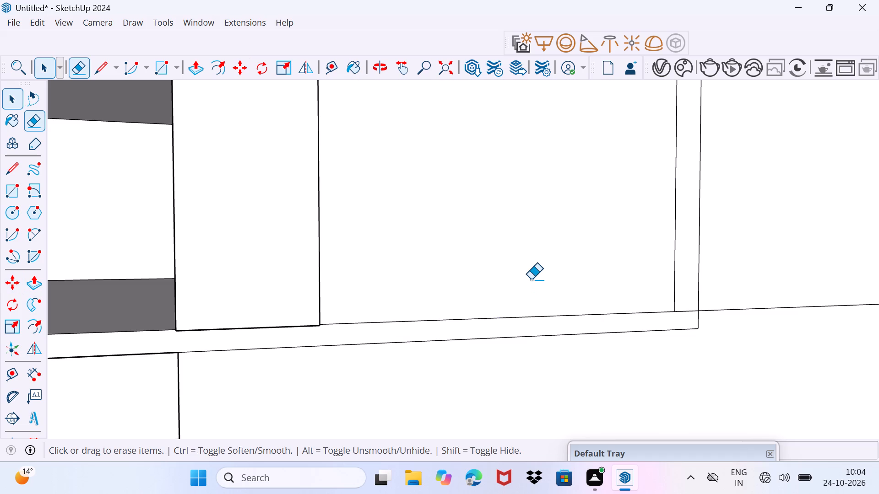
scroll(693, 312, up, 2)
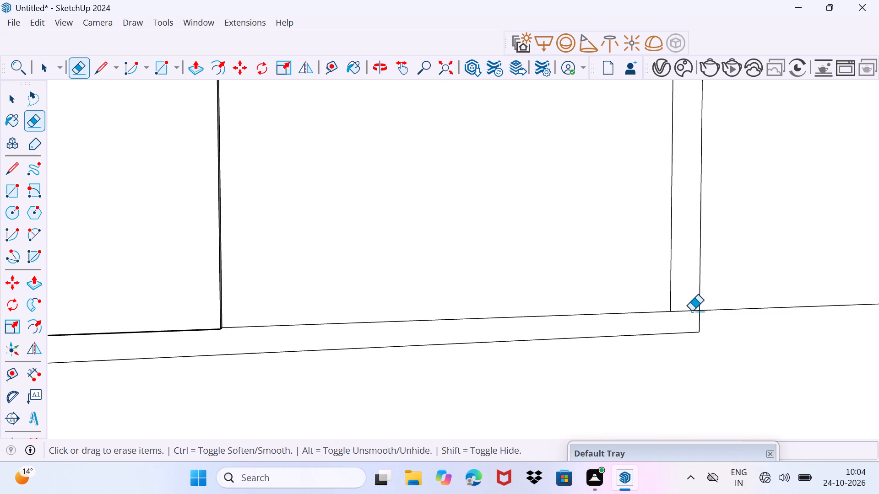
click(688, 309)
drag(712, 312, 716, 306)
scroll(708, 315, down, 7)
scroll(573, 352, up, 2)
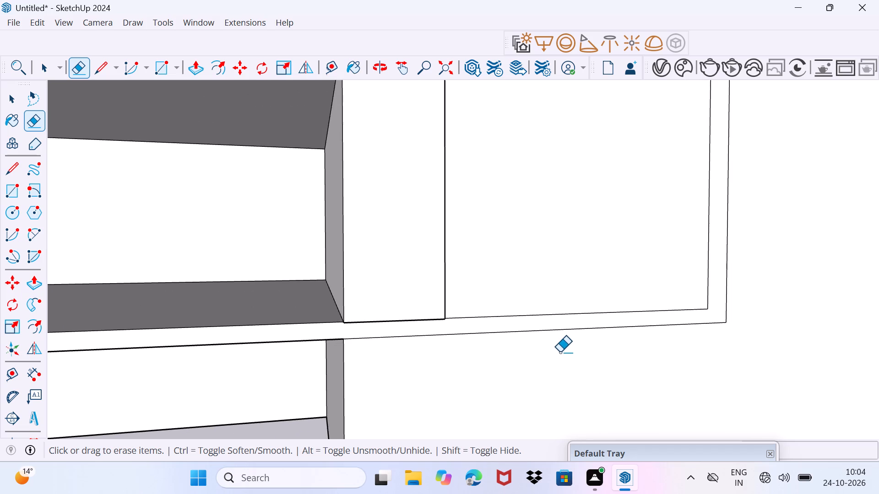
Push/Pull the joined vertical and horizontal framing strip slightly outward from the tall front wall.
key(space)
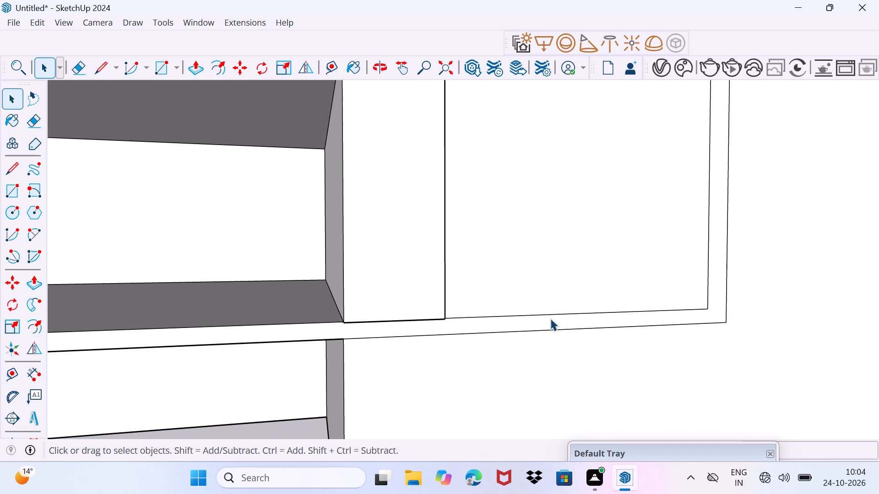
click(550, 320)
scroll(592, 274, down, 4)
middle_drag(600, 257, 585, 283)
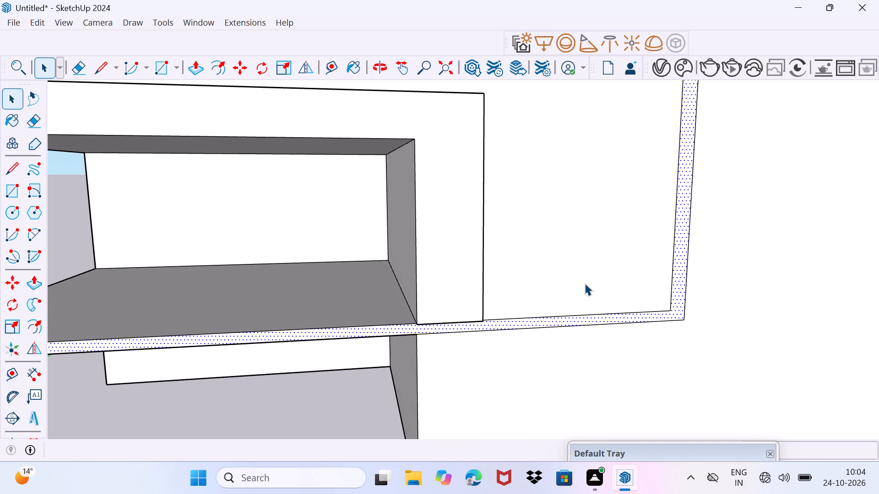
key(p)
click(585, 283)
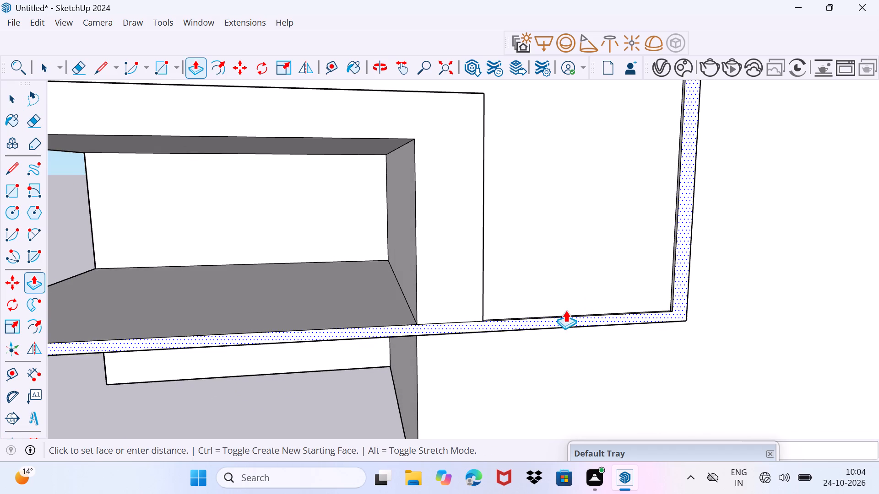
click(458, 384)
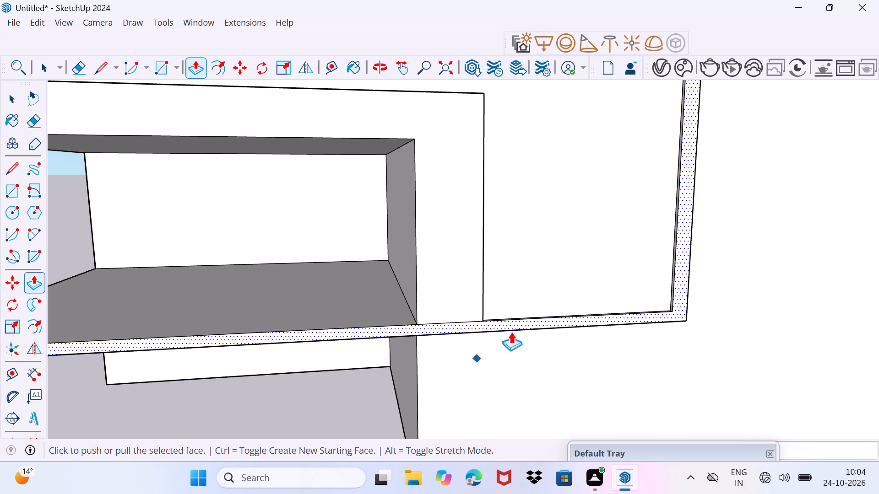
click(525, 321)
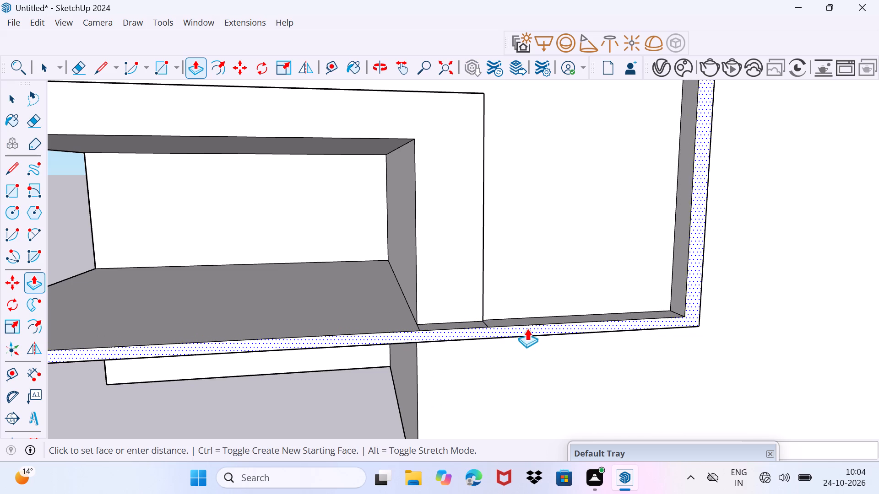
click(526, 324)
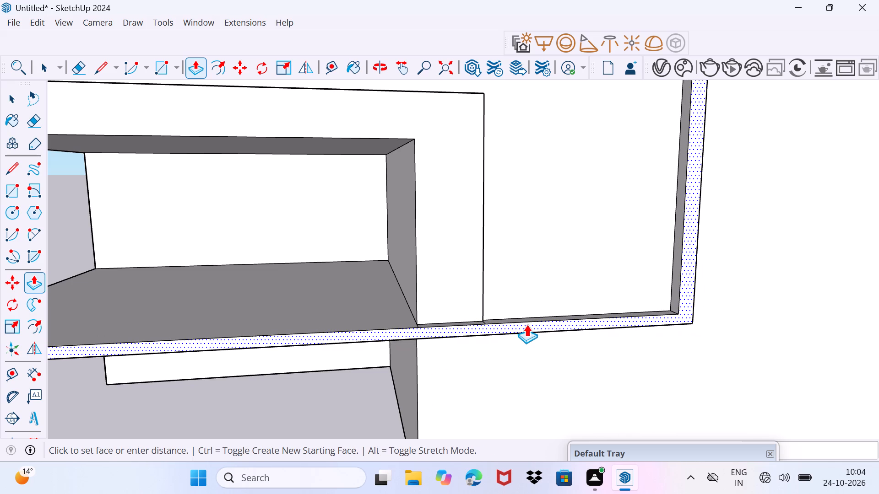
key(Escape)
key(Escape)
key(space)
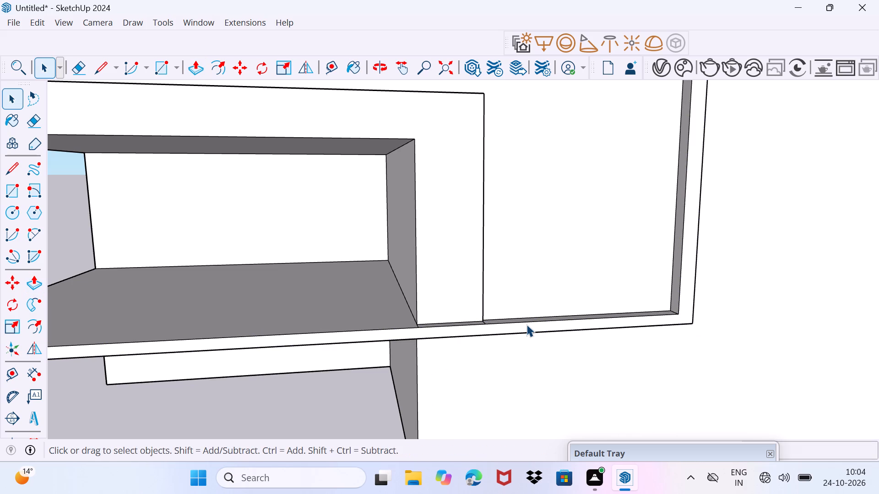
Erase the leftover seam edges across the top and underside of the extruded horizontal strip near the projecting slab frame.
scroll(431, 333, up, 2)
middle_drag(473, 321, 488, 419)
scroll(511, 360, up, 9)
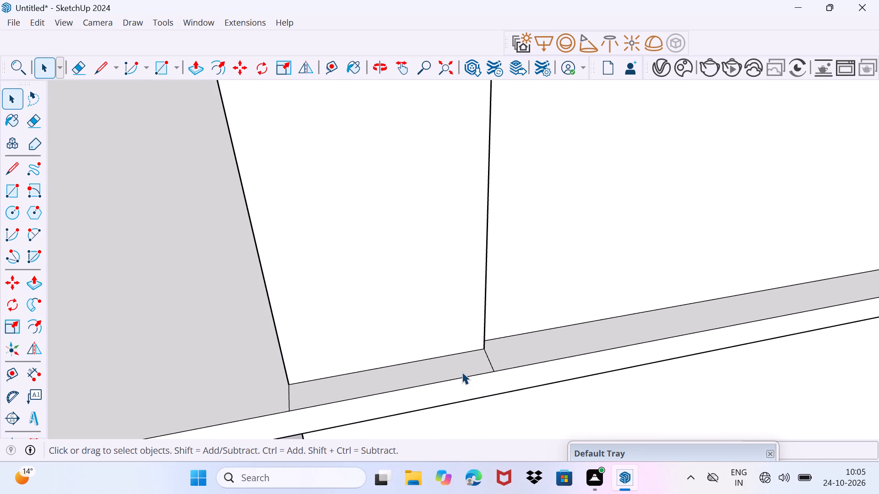
key(e)
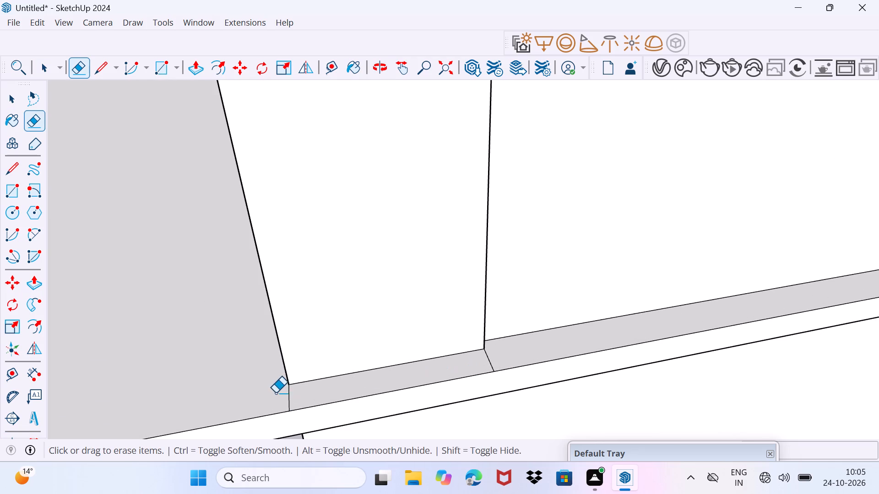
click(290, 401)
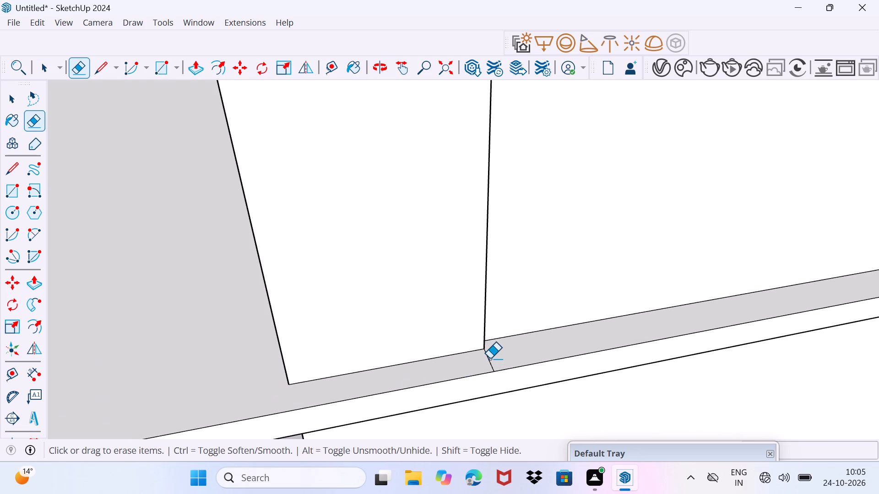
click(489, 359)
middle_drag(464, 421, 490, 252)
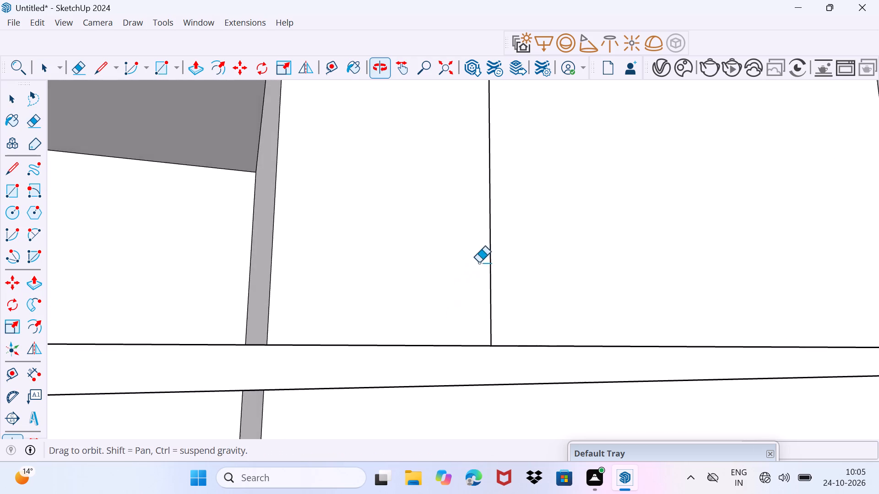
middle_drag(419, 377, 493, 276)
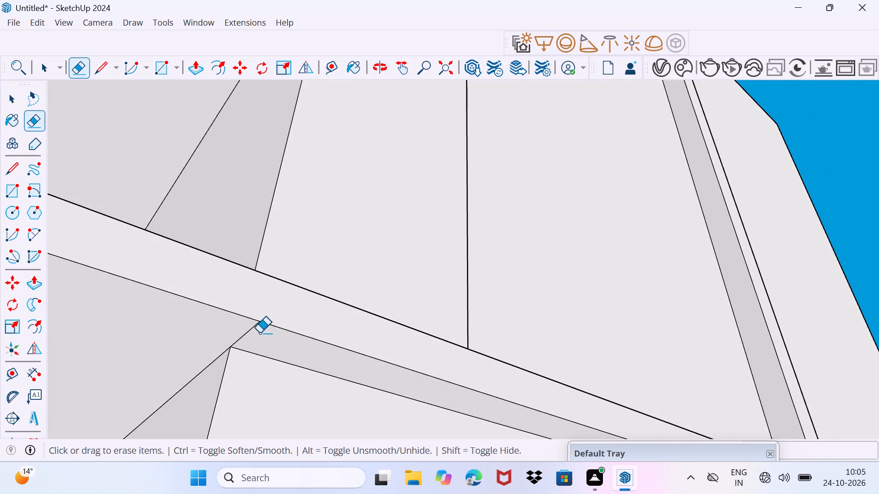
click(252, 328)
Draw a horizontal line across the tall front wall from the projecting slab frame's upper outer corner to the raised vertical strip.
scroll(308, 312, down, 7)
middle_drag(410, 301, 386, 335)
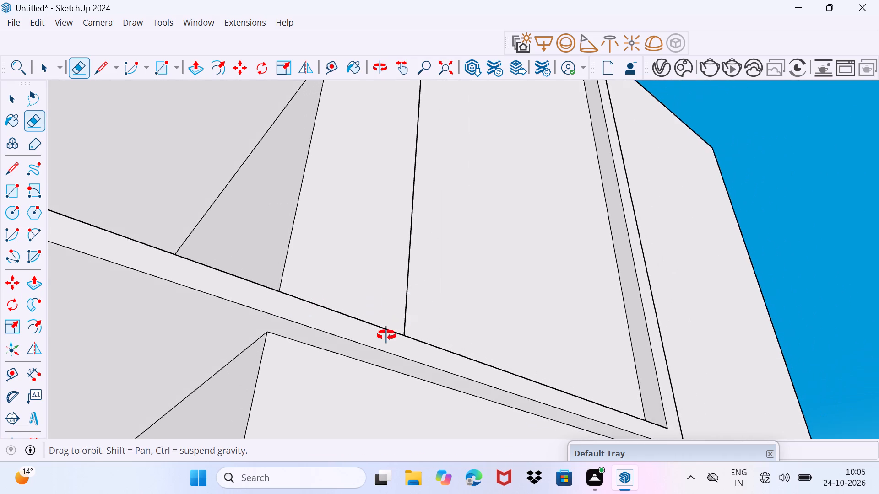
middle_drag(386, 335, 379, 346)
scroll(379, 346, down, 6)
middle_drag(394, 293, 225, 463)
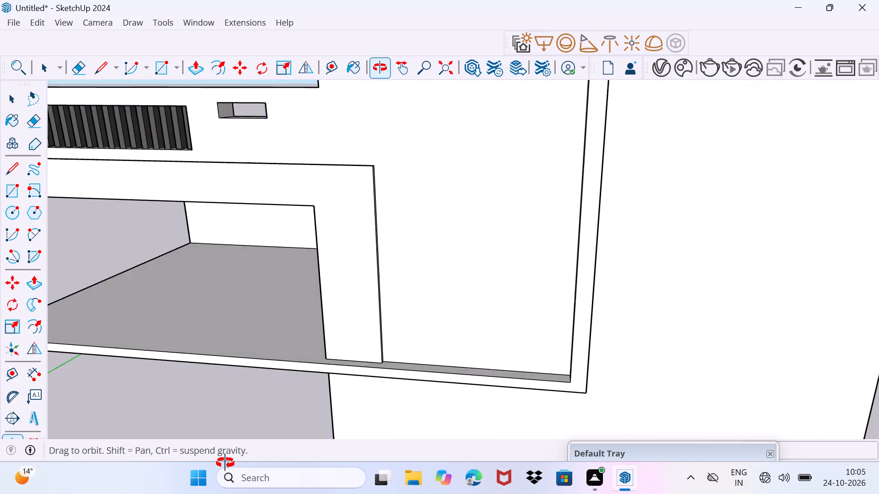
middle_drag(225, 463, 267, 413)
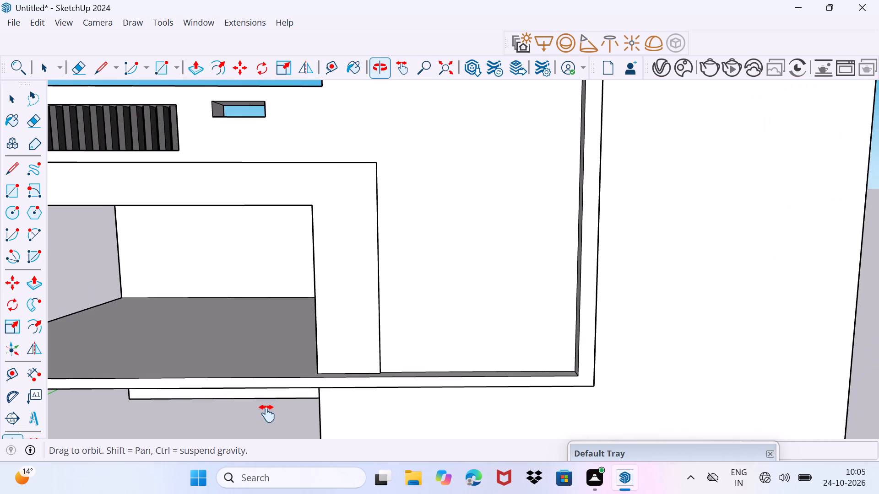
middle_drag(267, 413, 314, 475)
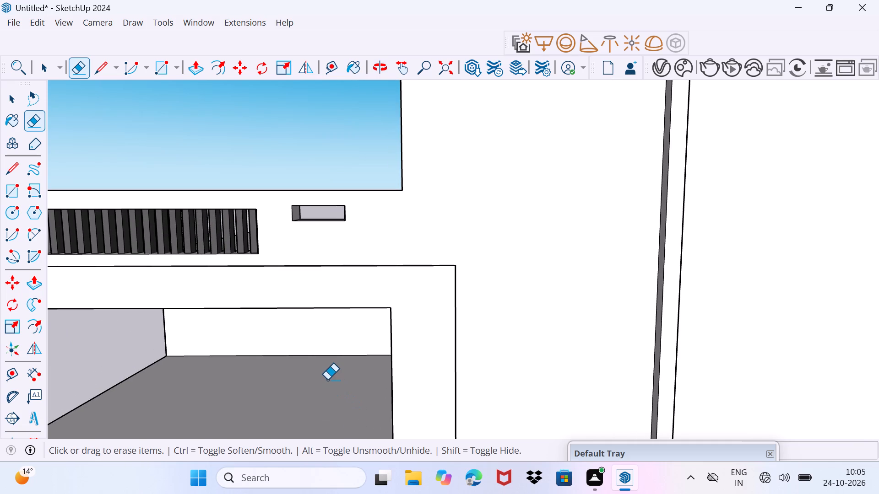
key(l)
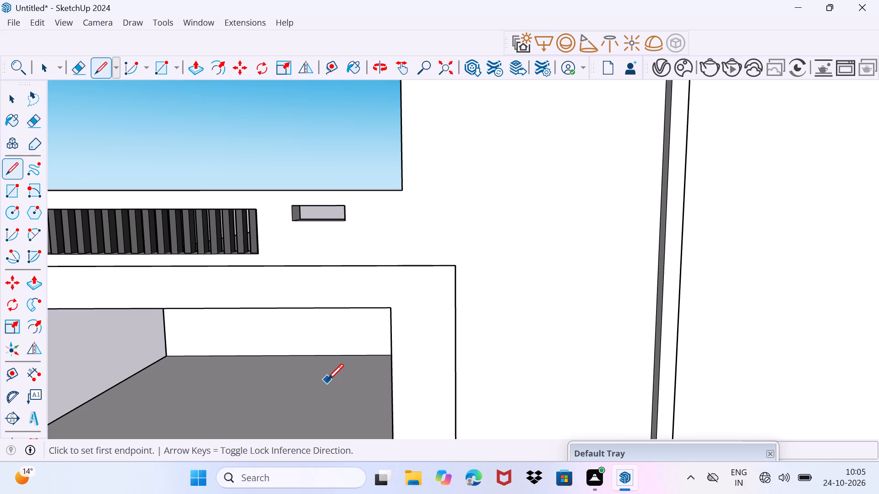
scroll(466, 276, up, 2)
middle_drag(485, 276, 432, 276)
scroll(450, 275, up, 1)
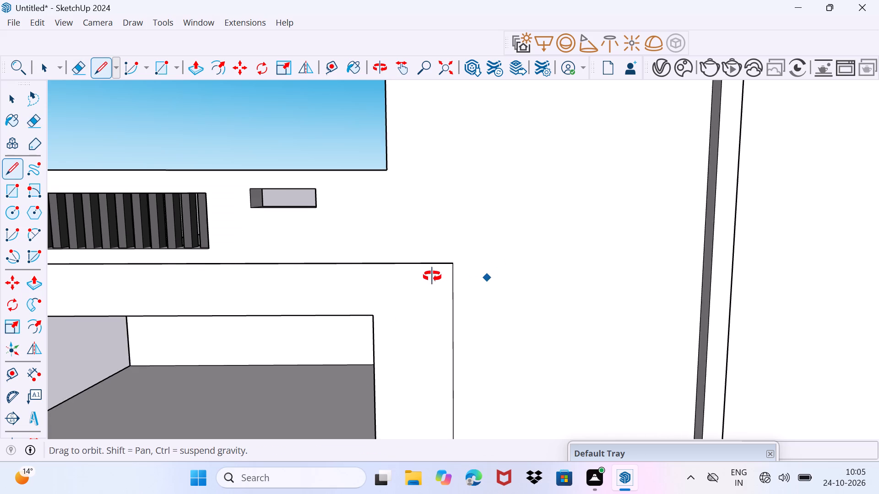
middle_drag(432, 276, 394, 288)
scroll(439, 268, up, 2)
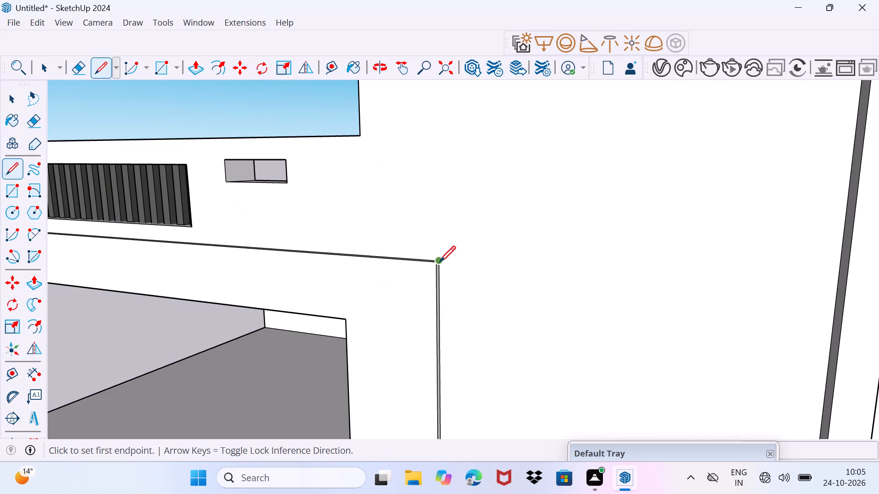
scroll(440, 264, up, 9)
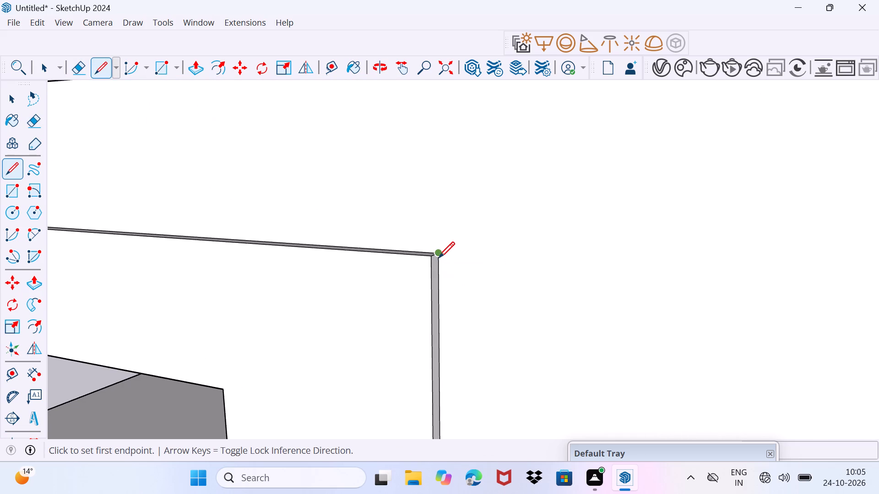
click(439, 258)
scroll(533, 257, down, 7)
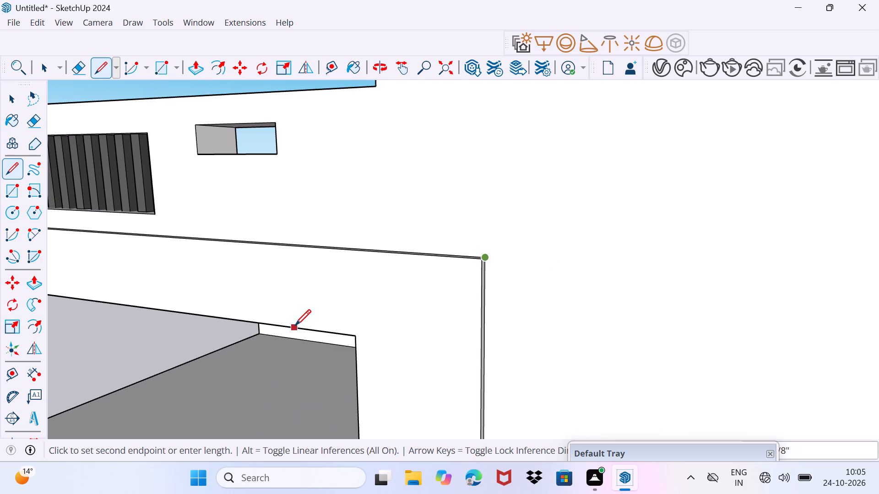
scroll(505, 77, down, 3)
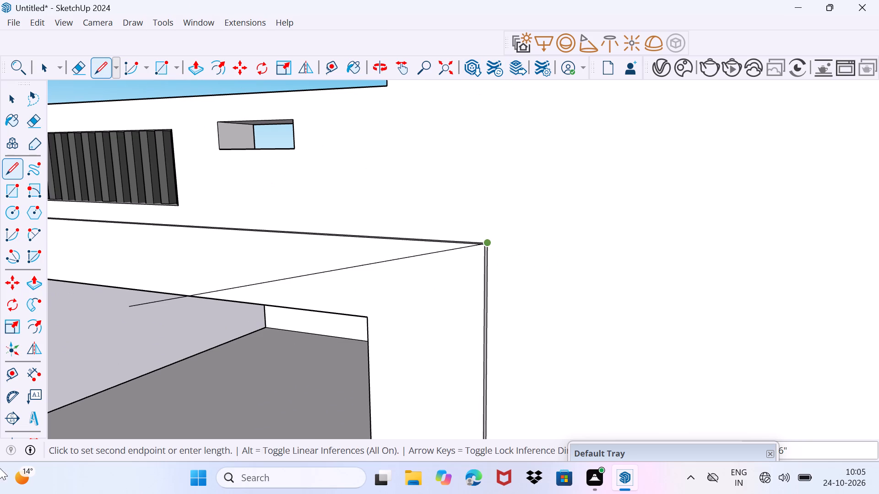
scroll(689, 245, down, 1)
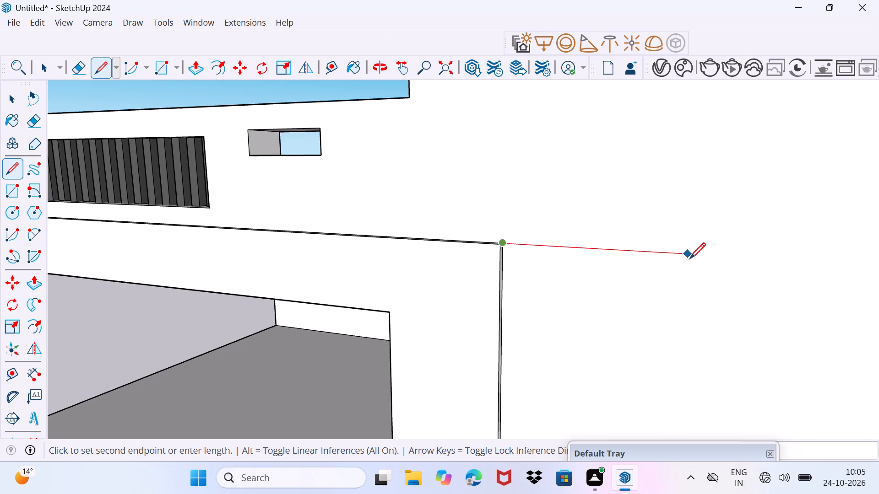
shift+middle_drag(710, 254, 387, 247)
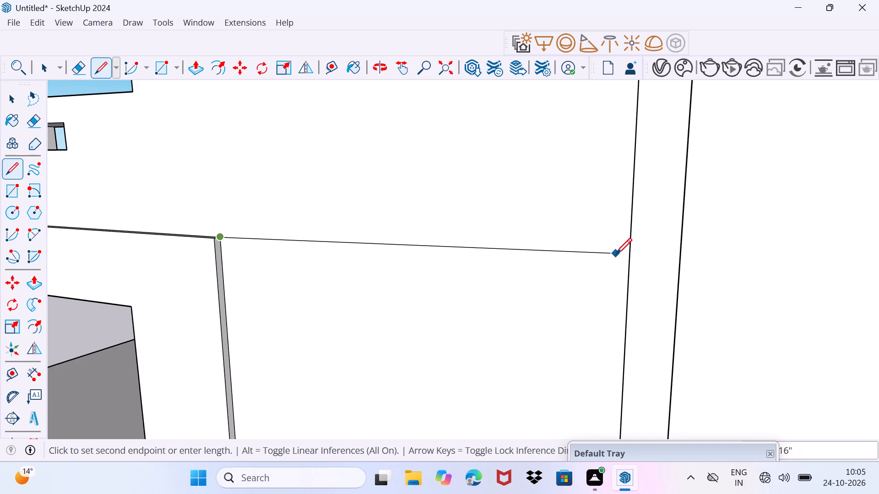
scroll(619, 257, up, 7)
middle_drag(600, 273, 625, 266)
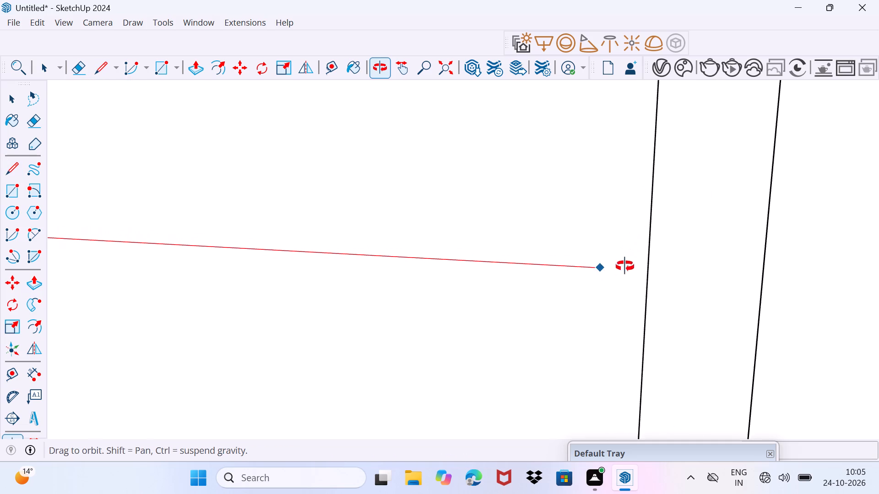
middle_drag(625, 266, 665, 240)
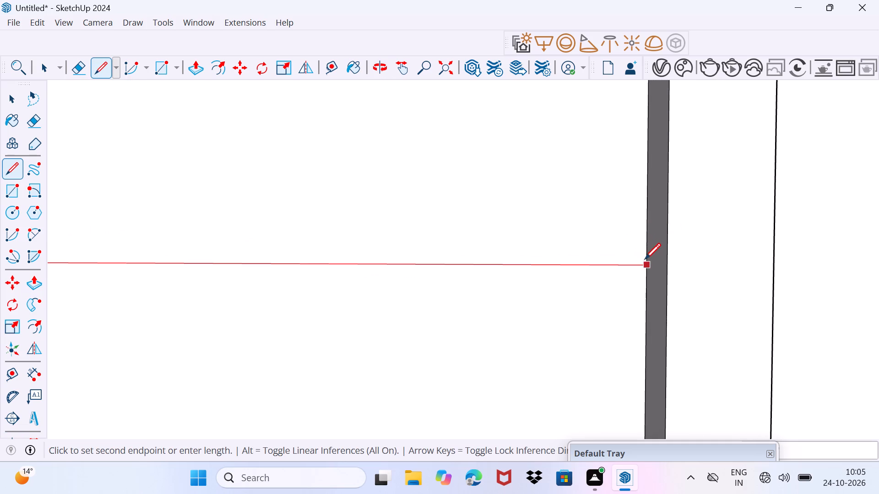
click(645, 259)
Draw a line from the corner where the low parapet's top meets the tall wall down to the slab frame's top edge.
scroll(403, 248, down, 15)
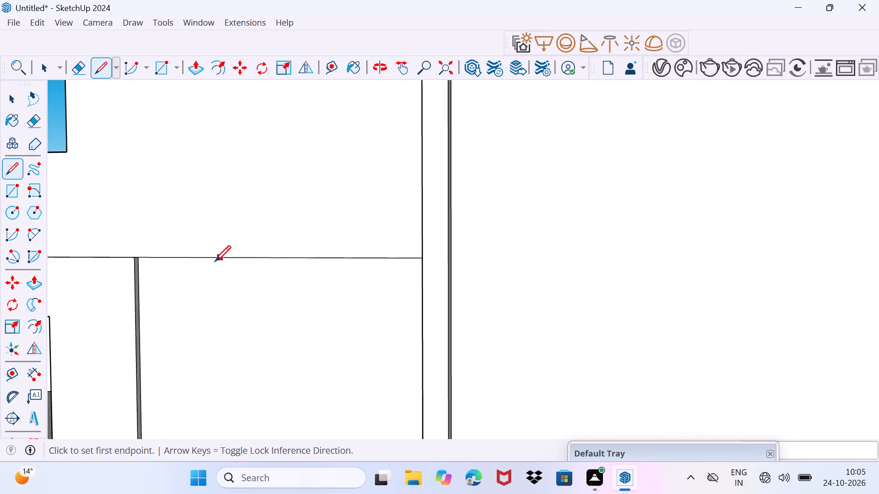
scroll(215, 261, down, 1)
click(156, 255)
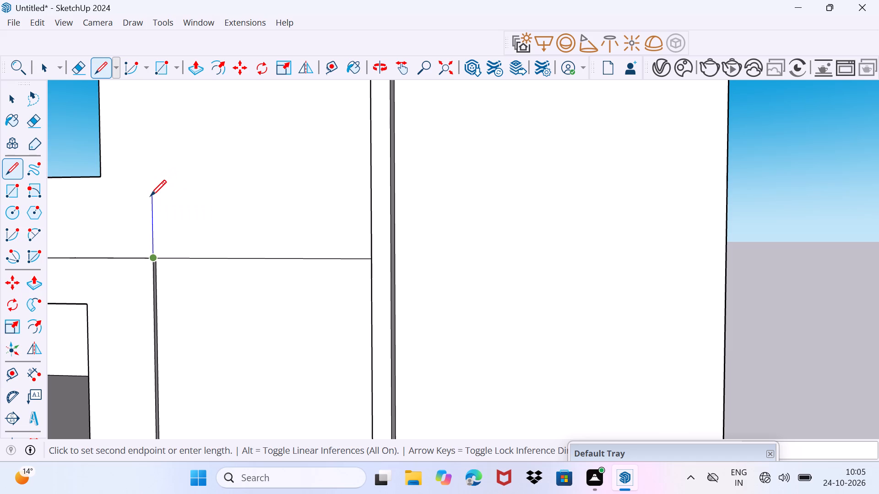
key(Escape)
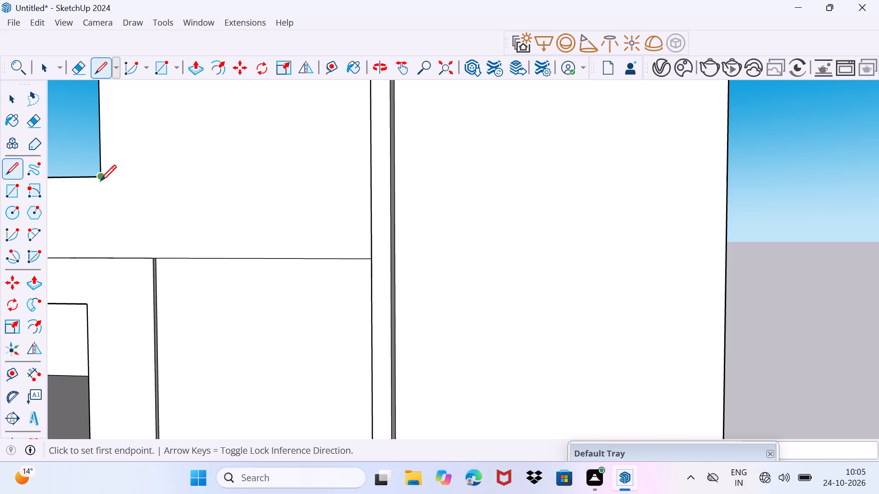
click(100, 181)
scroll(101, 237, up, 4)
middle_drag(100, 234, 89, 288)
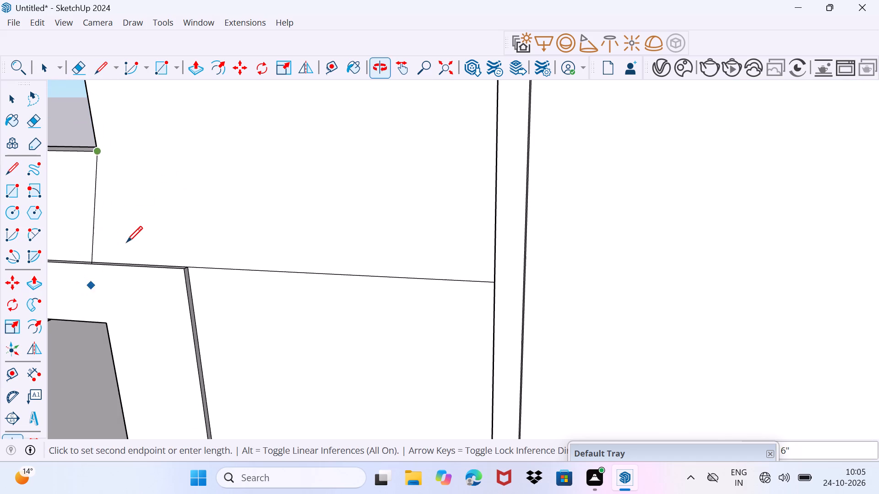
click(122, 256)
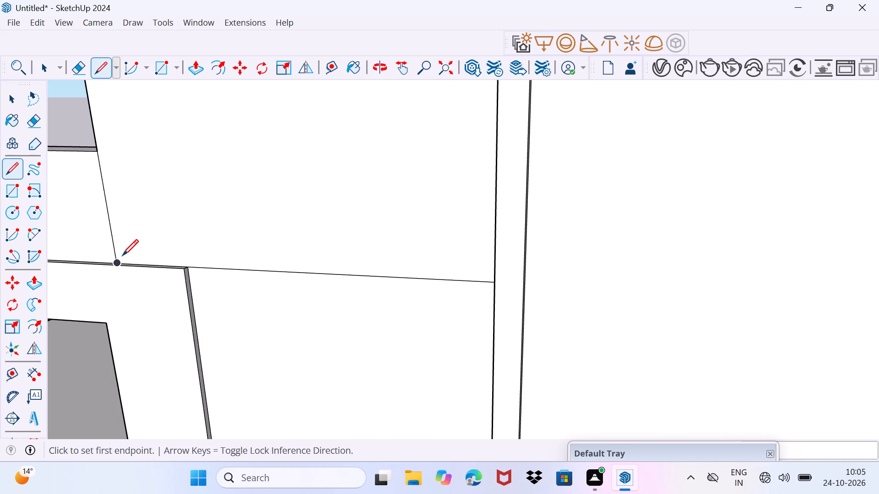
key(Escape)
key(Escape)
key(space)
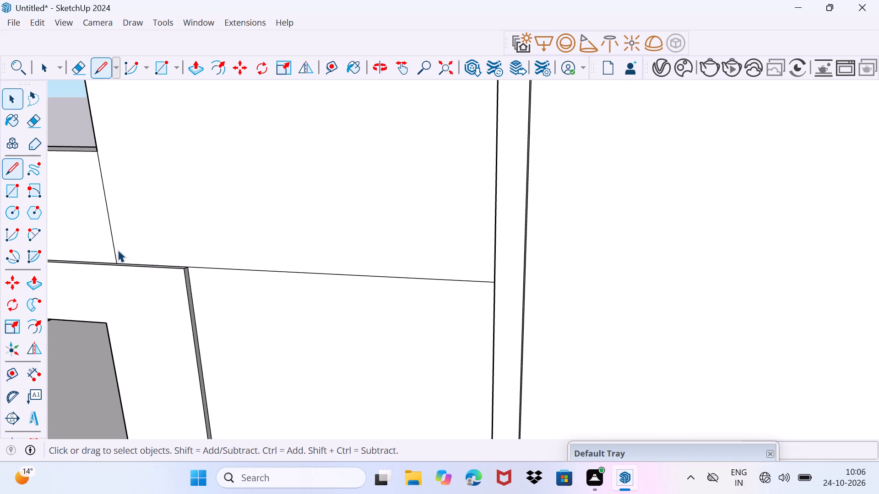
Paint light grey onto the tall wall's panel beside the slab frame and onto the barred low parapet's front face.
key(space)
scroll(118, 250, down, 4)
middle_drag(96, 275, 158, 251)
scroll(158, 251, down, 11)
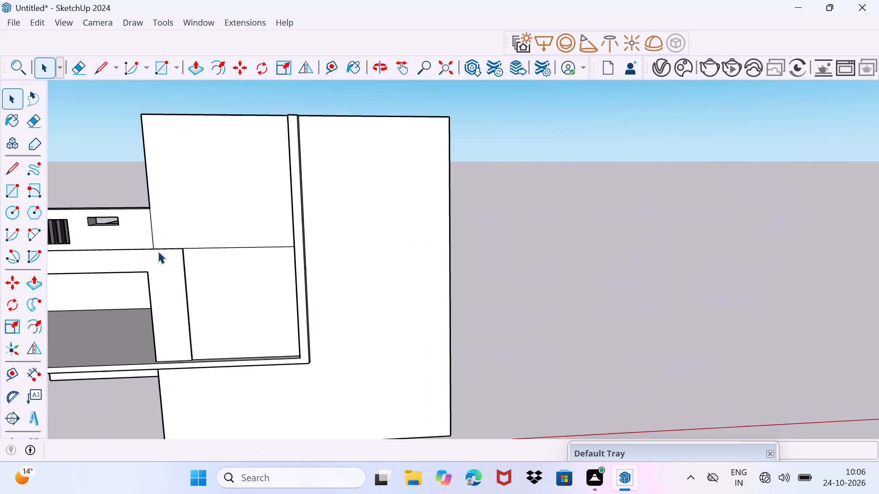
middle_drag(155, 266, 182, 256)
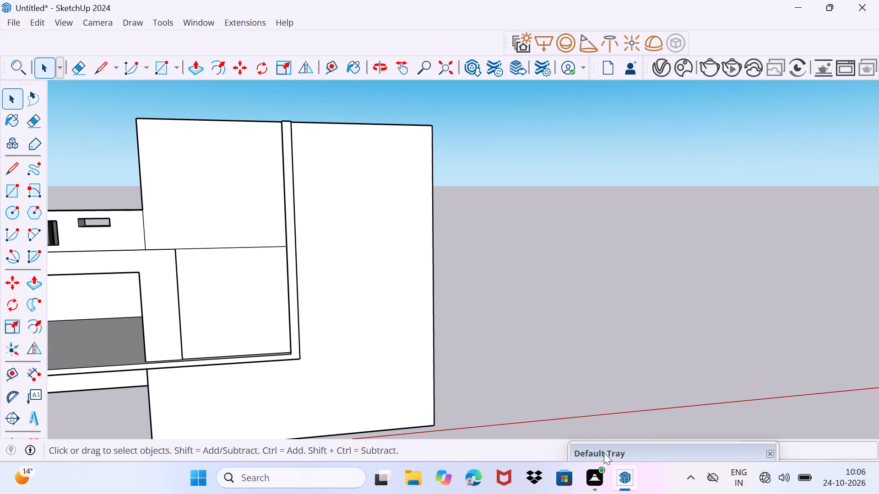
drag(604, 453, 564, 241)
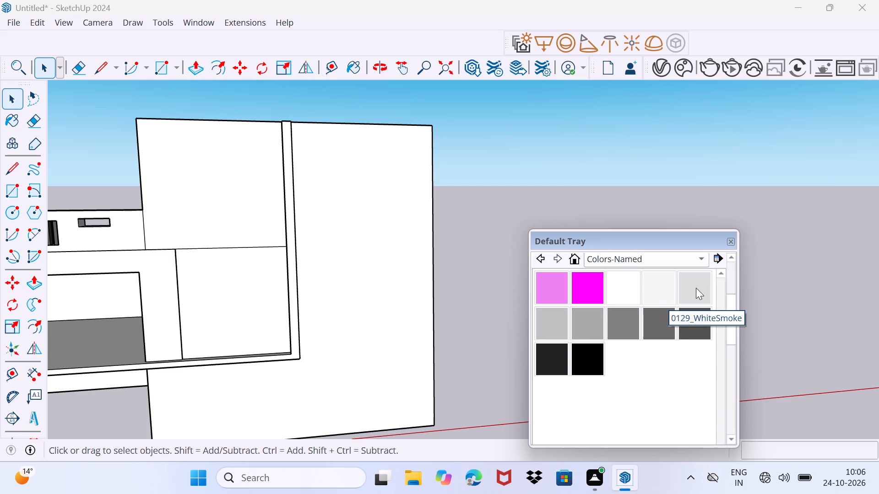
click(546, 318)
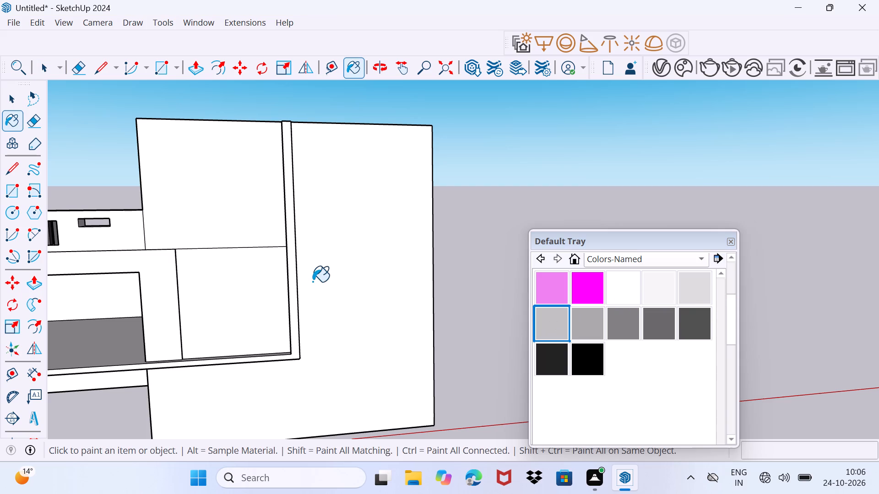
click(228, 285)
scroll(173, 235, up, 1)
click(108, 241)
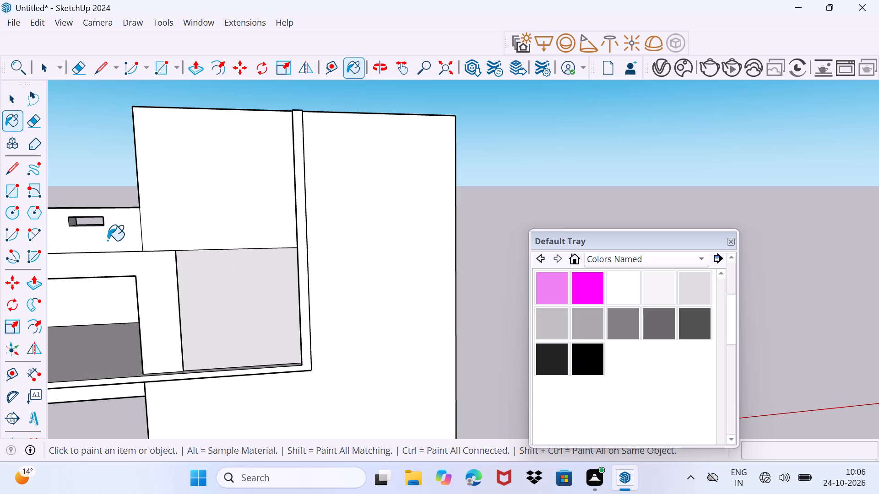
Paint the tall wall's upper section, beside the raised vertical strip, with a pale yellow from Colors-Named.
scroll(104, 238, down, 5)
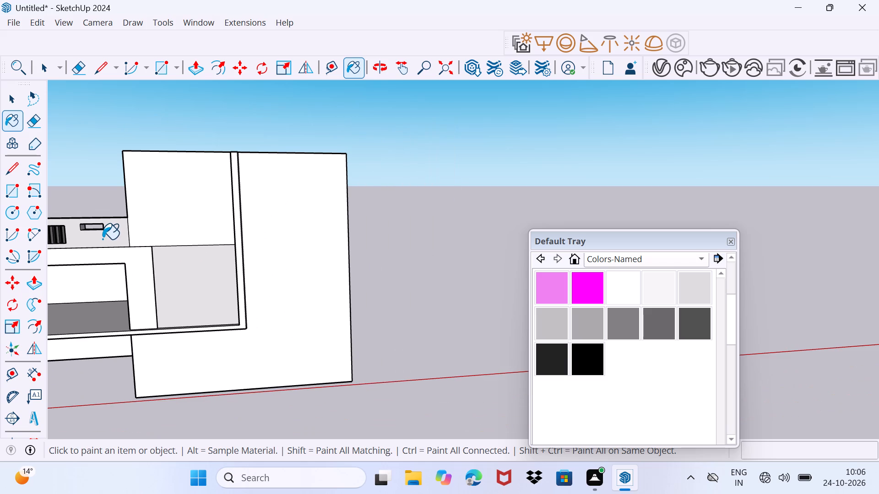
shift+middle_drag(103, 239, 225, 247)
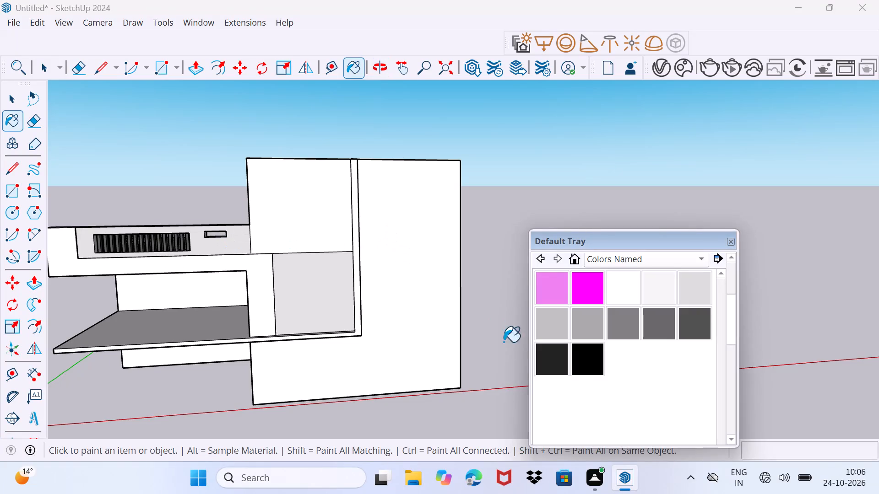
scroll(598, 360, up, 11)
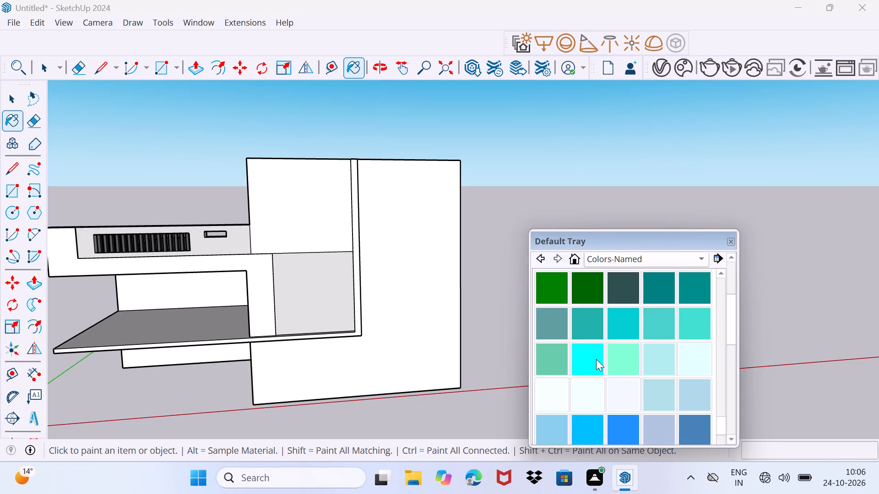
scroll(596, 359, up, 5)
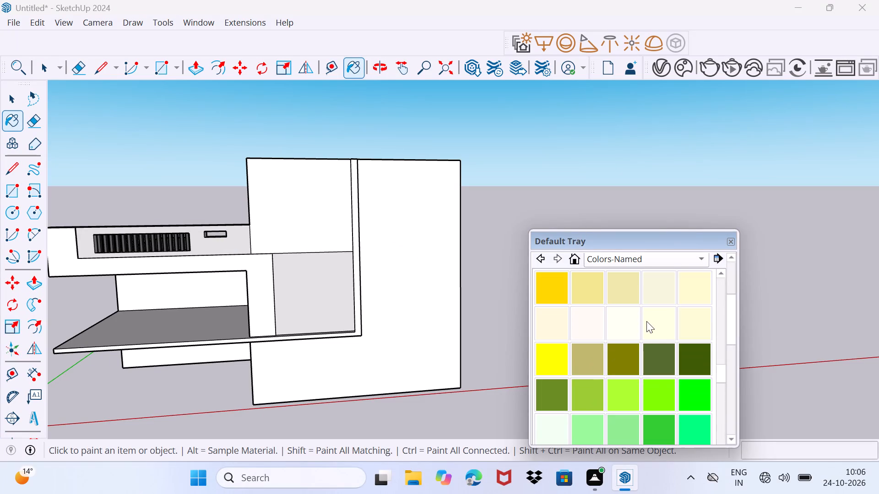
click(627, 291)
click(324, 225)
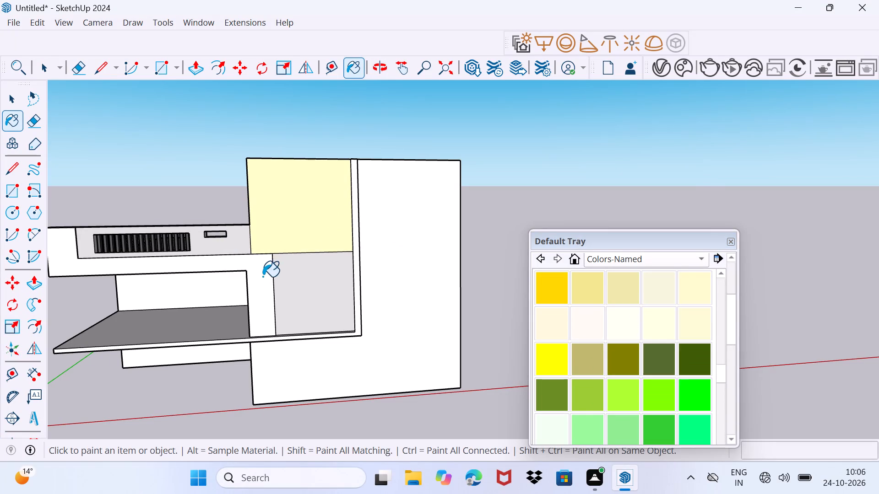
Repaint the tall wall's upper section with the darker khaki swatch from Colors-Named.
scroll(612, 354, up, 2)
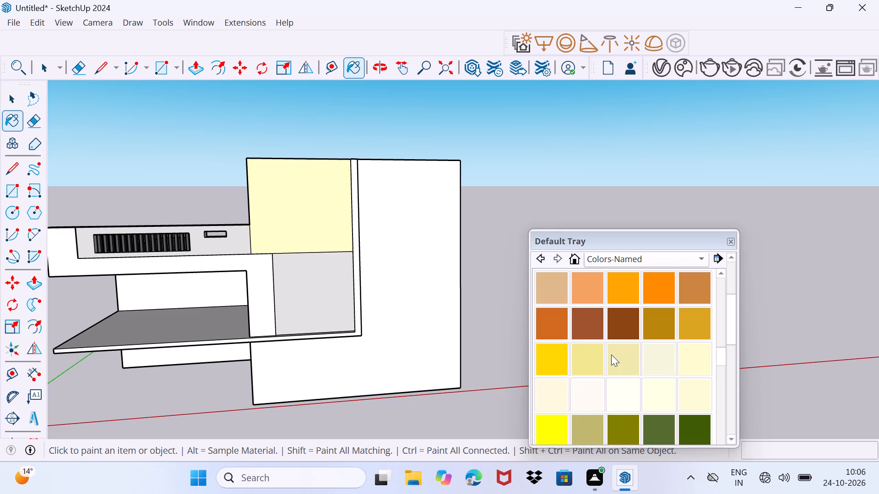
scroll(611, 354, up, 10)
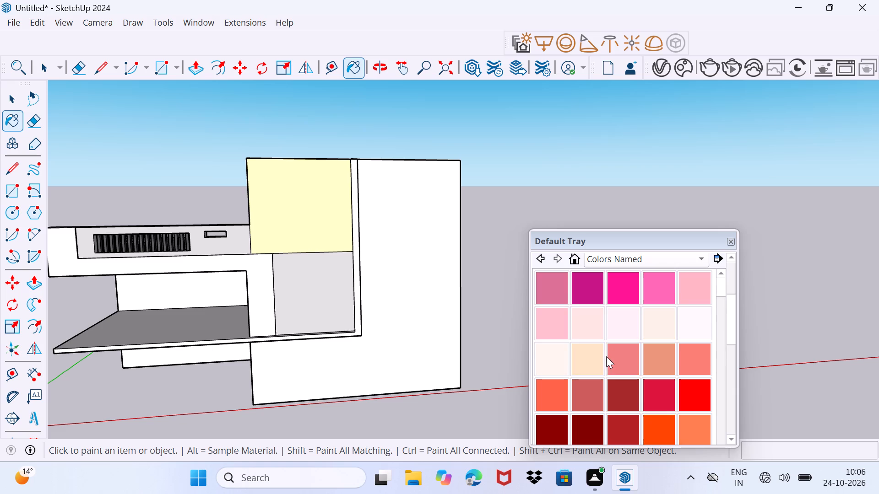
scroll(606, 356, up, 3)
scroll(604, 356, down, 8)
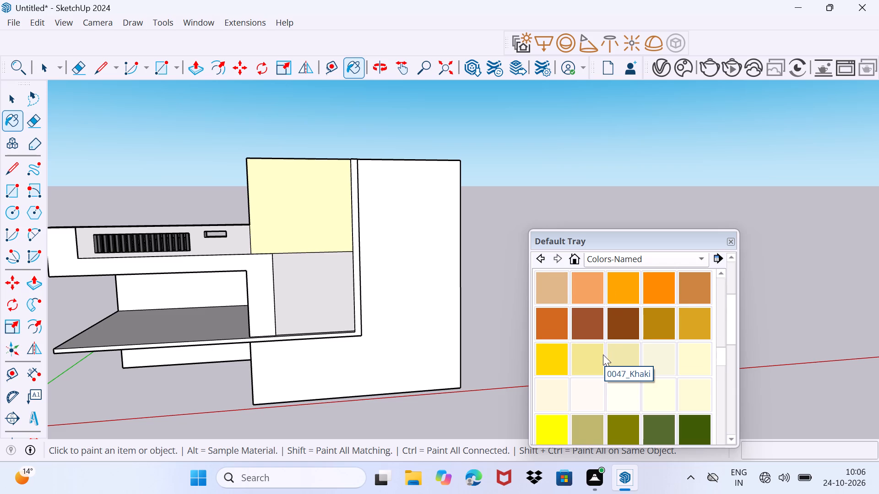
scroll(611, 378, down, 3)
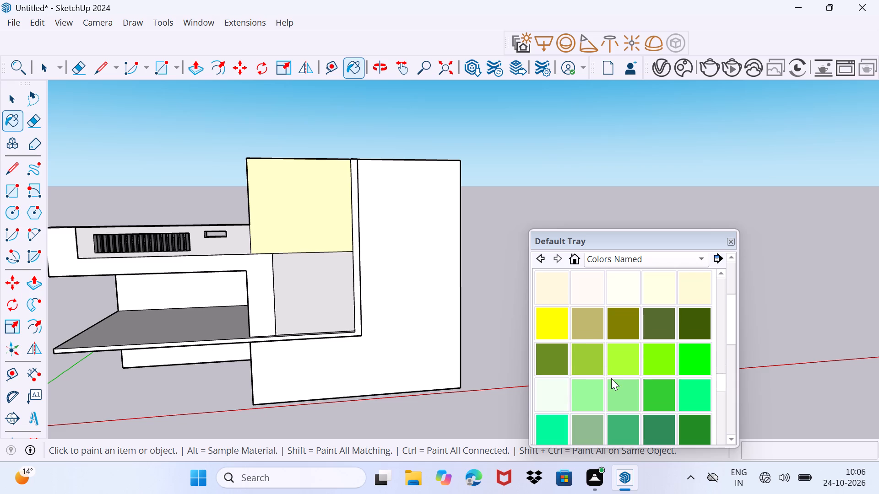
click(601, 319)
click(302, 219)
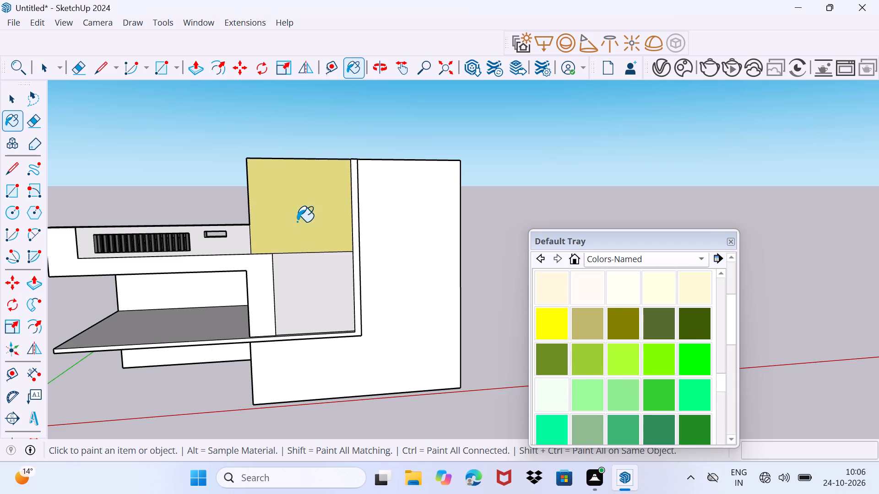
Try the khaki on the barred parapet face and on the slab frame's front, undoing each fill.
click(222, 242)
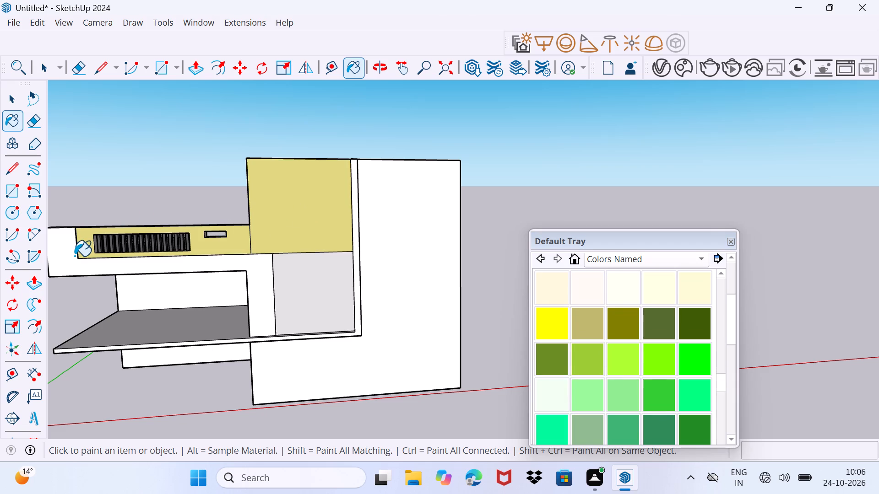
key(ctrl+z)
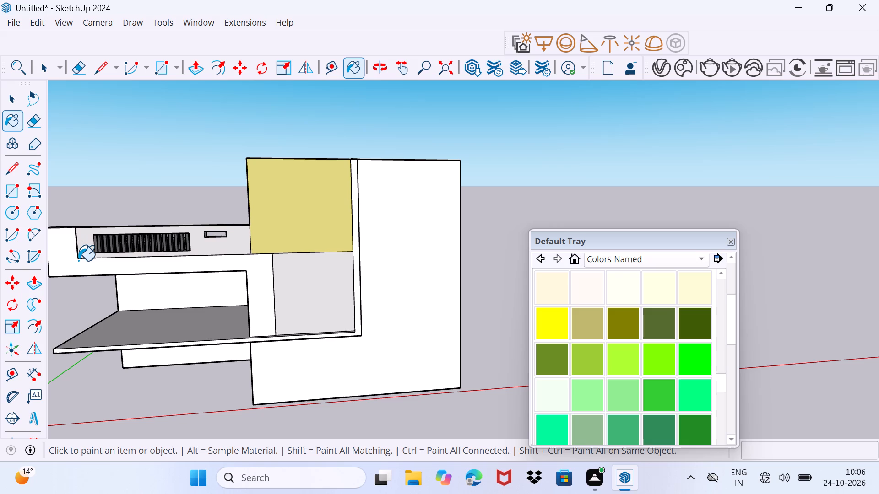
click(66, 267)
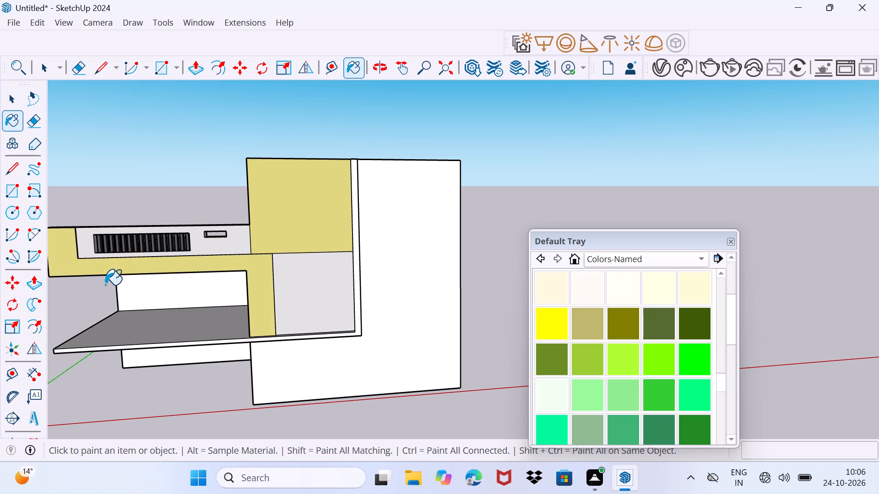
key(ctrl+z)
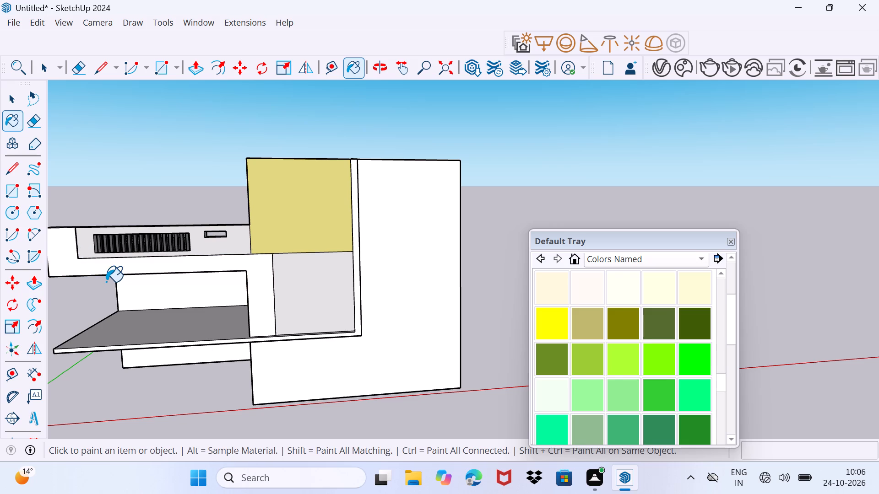
Draw a vertical dividing line about 2' 3" long across the slab frame's horizontal front band, below the barred opening.
key(l)
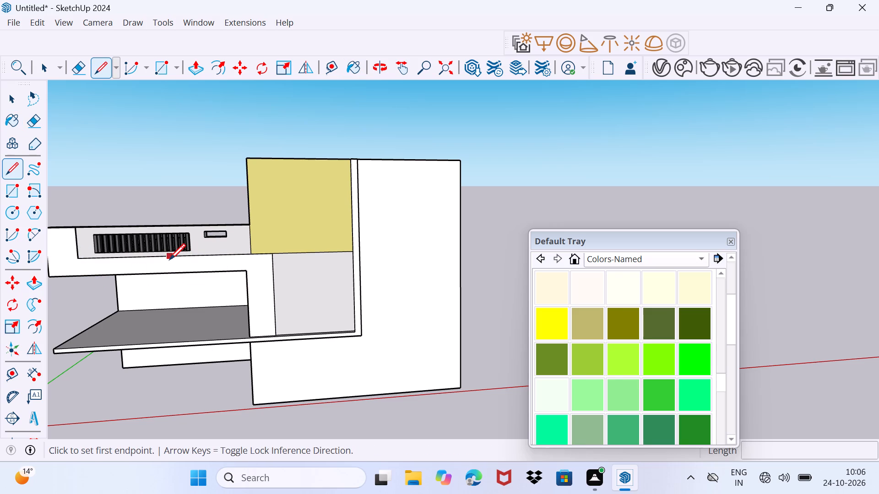
click(177, 260)
click(177, 274)
key(space)
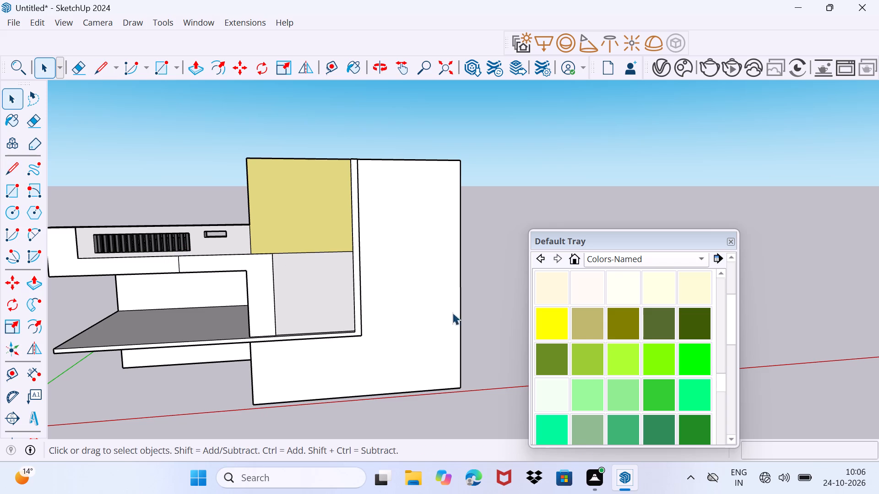
Paint pale peach onto the tall wall's upper section and the slab frame's front portion farther from the tall wall.
scroll(555, 324, up, 4)
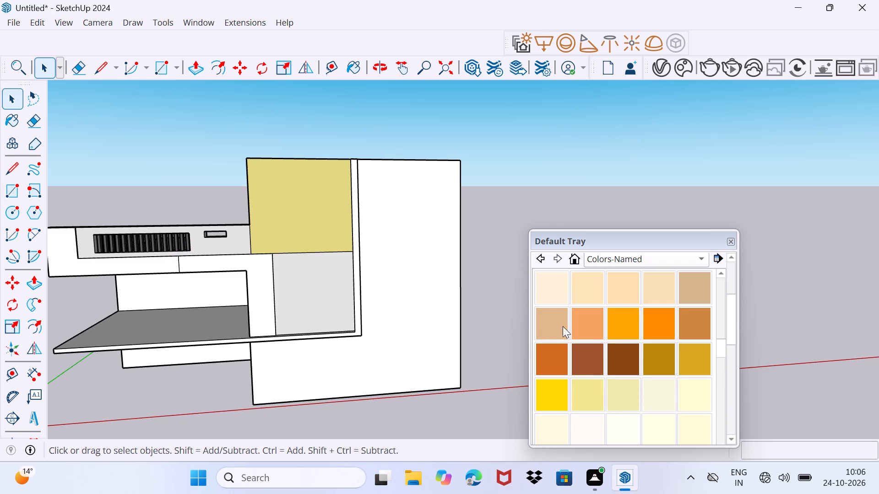
scroll(551, 316, up, 11)
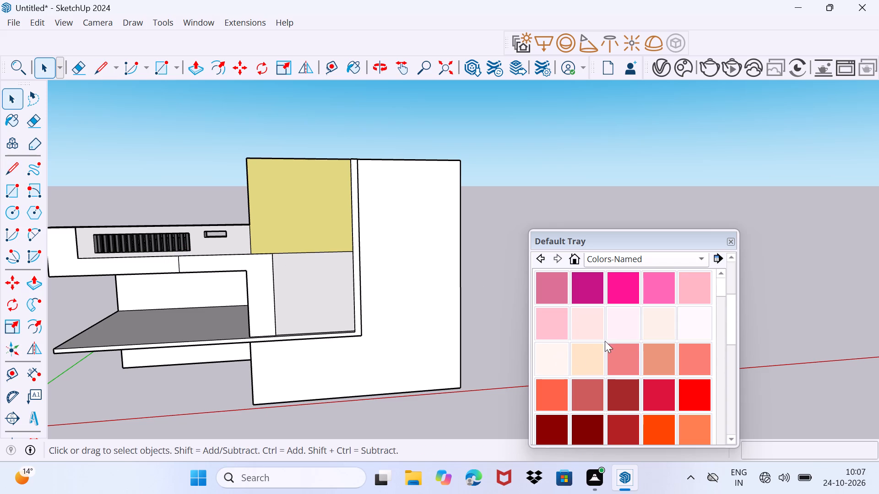
click(587, 359)
click(304, 198)
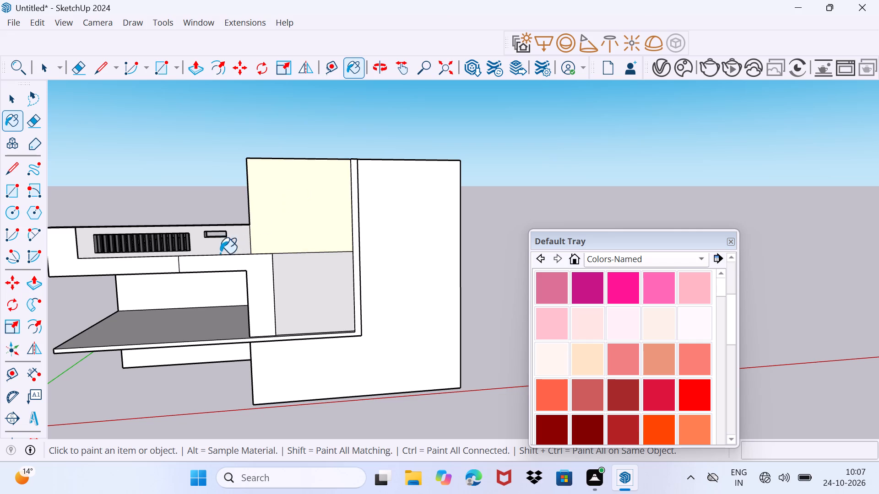
click(167, 262)
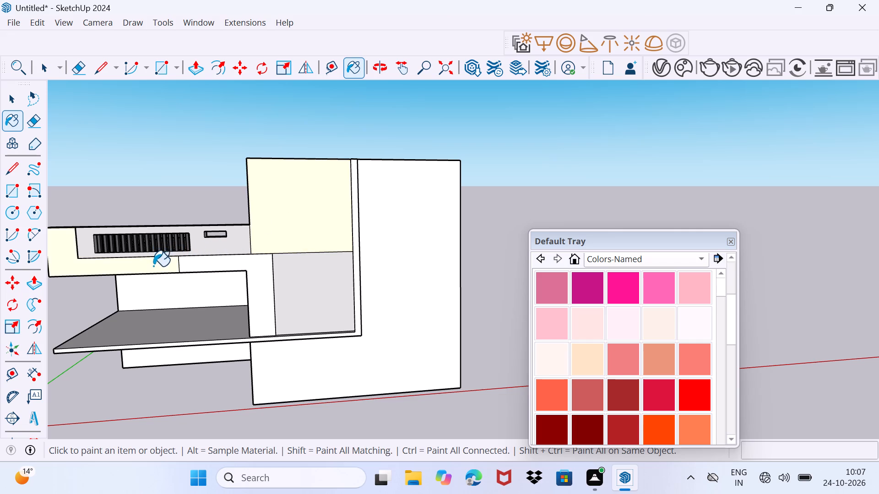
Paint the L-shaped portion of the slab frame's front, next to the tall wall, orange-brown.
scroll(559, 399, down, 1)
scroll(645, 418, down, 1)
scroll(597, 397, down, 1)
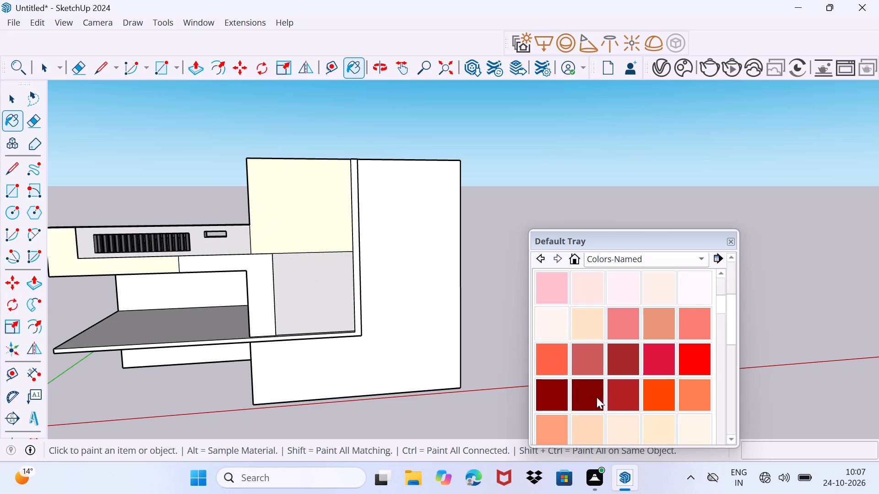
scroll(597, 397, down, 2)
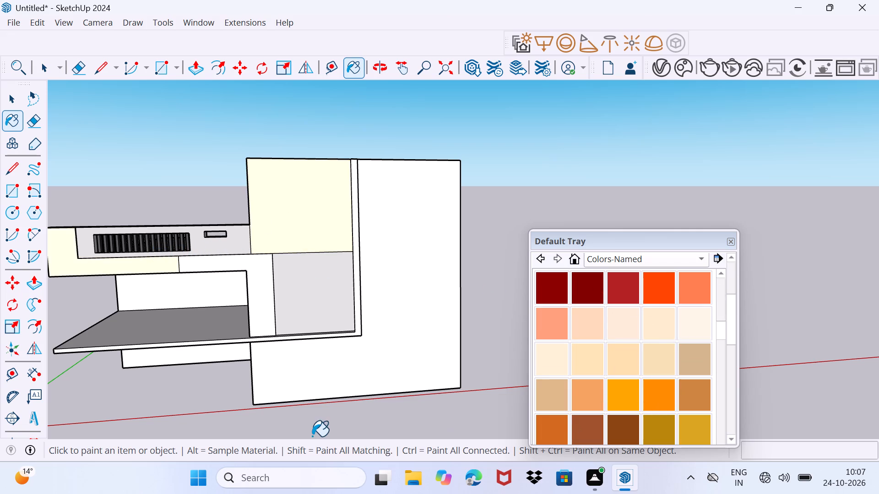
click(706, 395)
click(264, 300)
Paint the L-shaped portion of the slab frame's front, next to the tall wall, dark brown.
middle_drag(271, 306, 267, 322)
scroll(653, 366, down, 2)
click(617, 359)
click(271, 318)
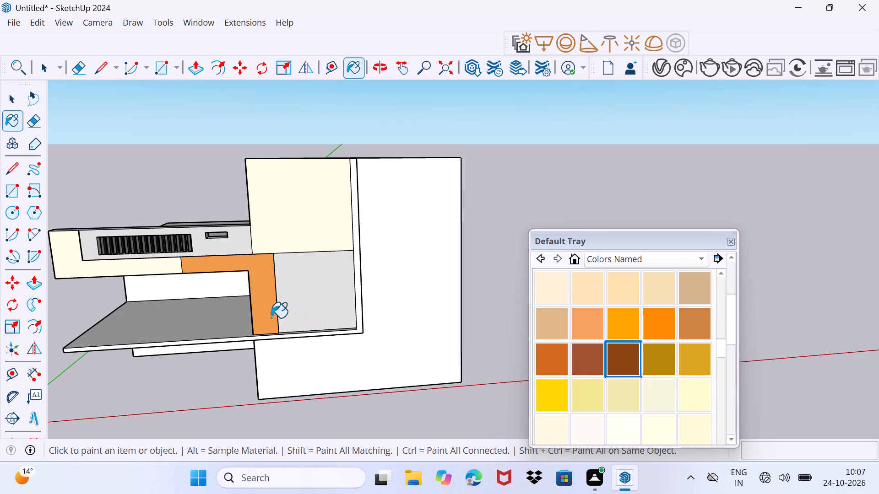
Paint the narrow side face of the tall wall above the low parapet with a light peach-cream.
middle_drag(271, 318, 381, 311)
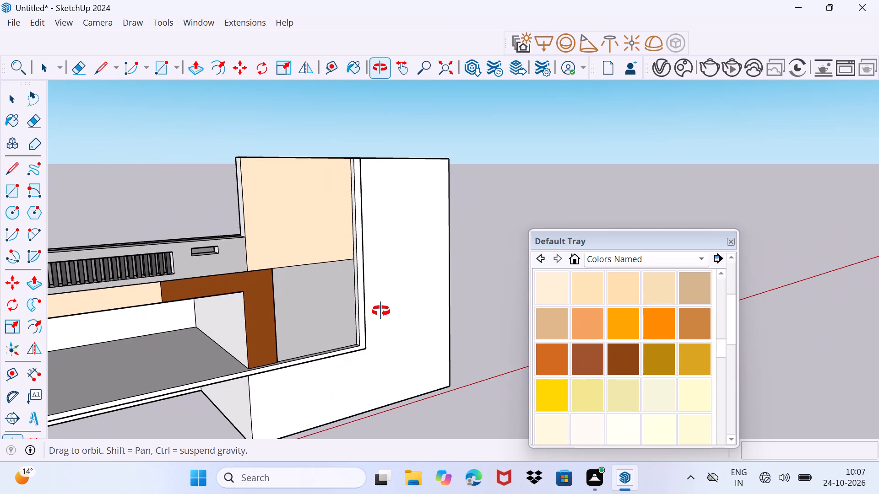
middle_drag(381, 311, 401, 322)
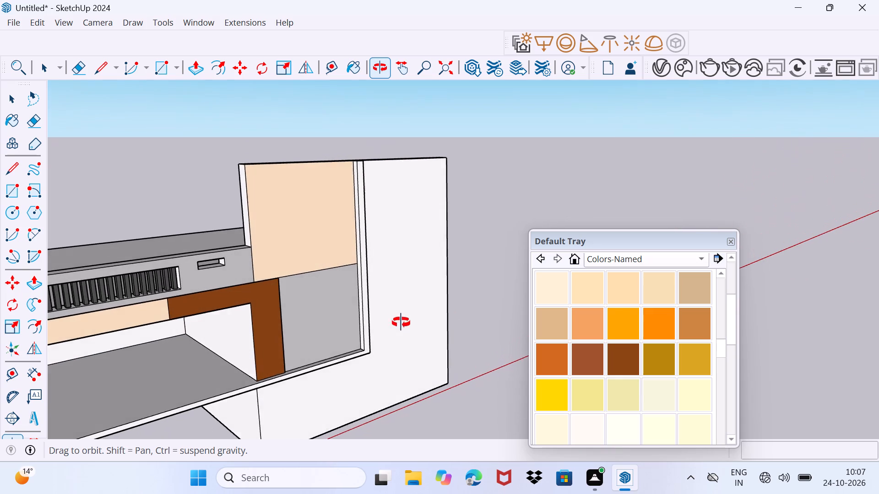
middle_drag(401, 322, 400, 324)
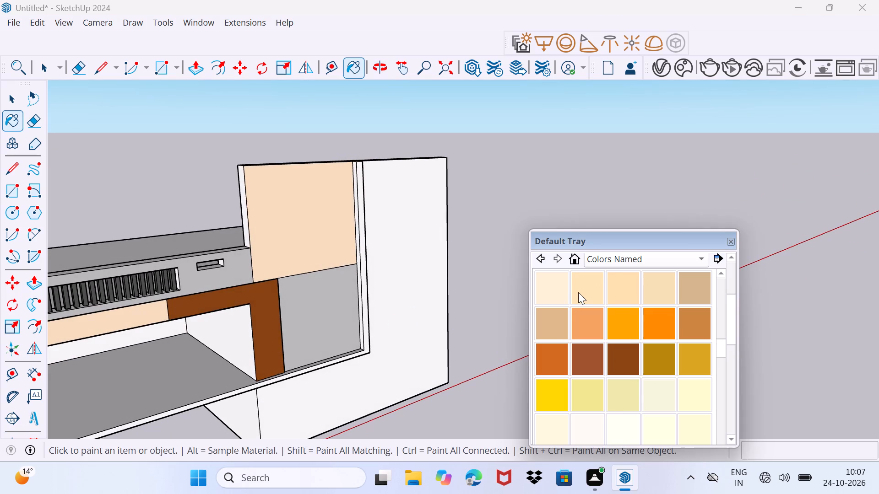
click(578, 292)
click(245, 224)
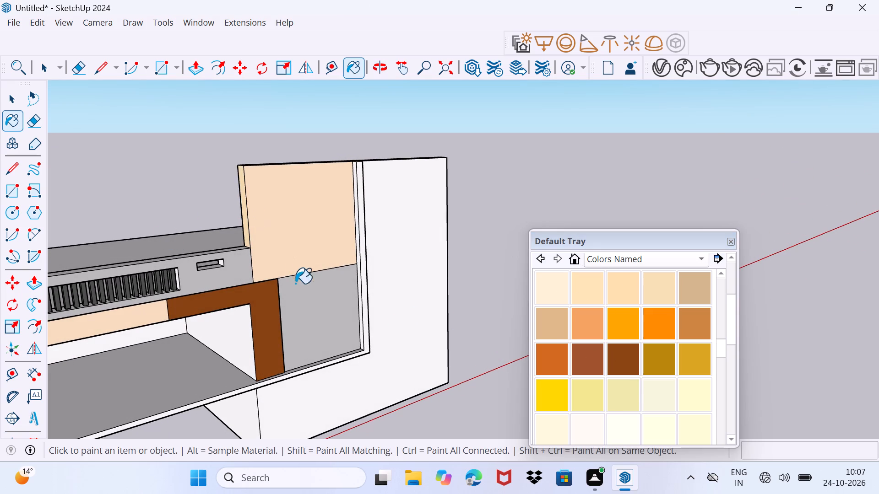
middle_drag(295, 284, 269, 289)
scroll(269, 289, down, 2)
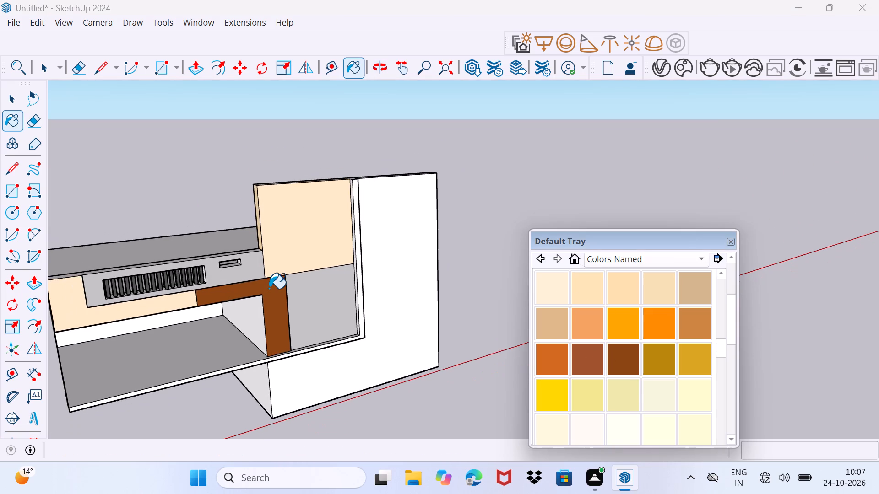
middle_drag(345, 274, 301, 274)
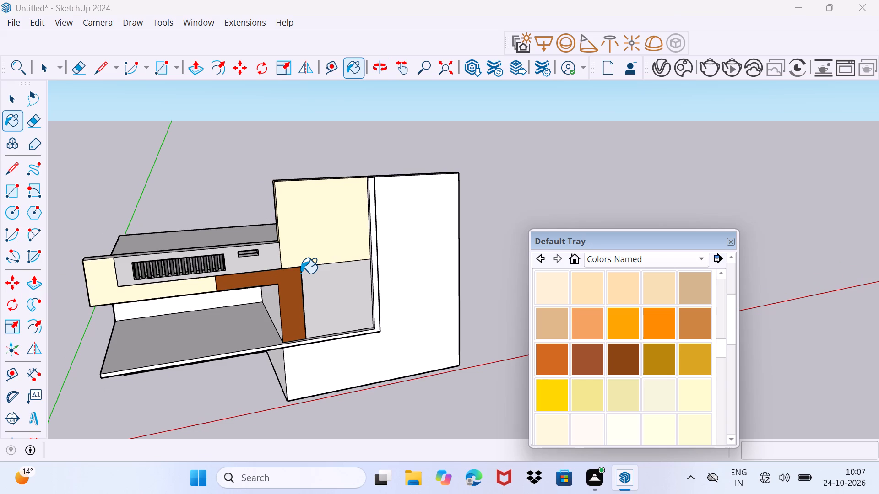
Move the Default Tray lower so it no longer covers the model.
key(Escape)
key(Escape)
drag(601, 237, 595, 366)
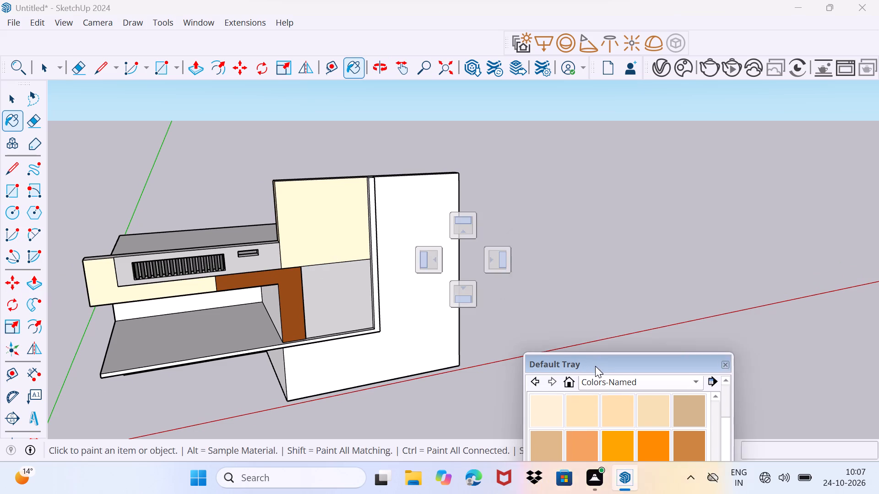
drag(595, 366, 594, 419)
Copy both segments of the front edge on the upper slab's underside 5" inward to mark off a narrow strip.
scroll(136, 365, up, 1)
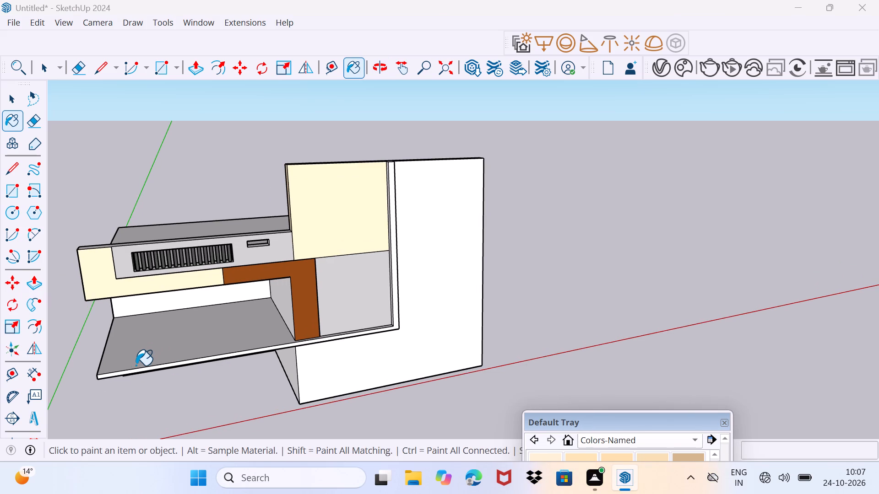
middle_drag(136, 365, 247, 315)
scroll(252, 359, up, 2)
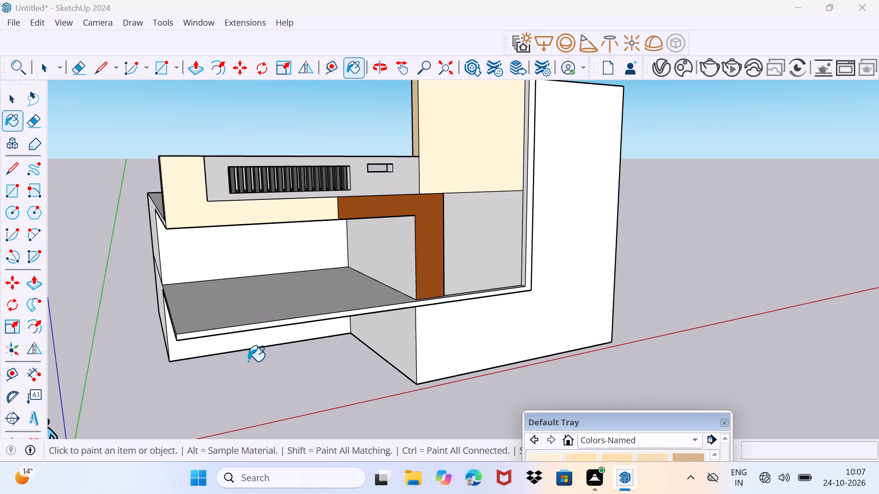
scroll(306, 251, up, 1)
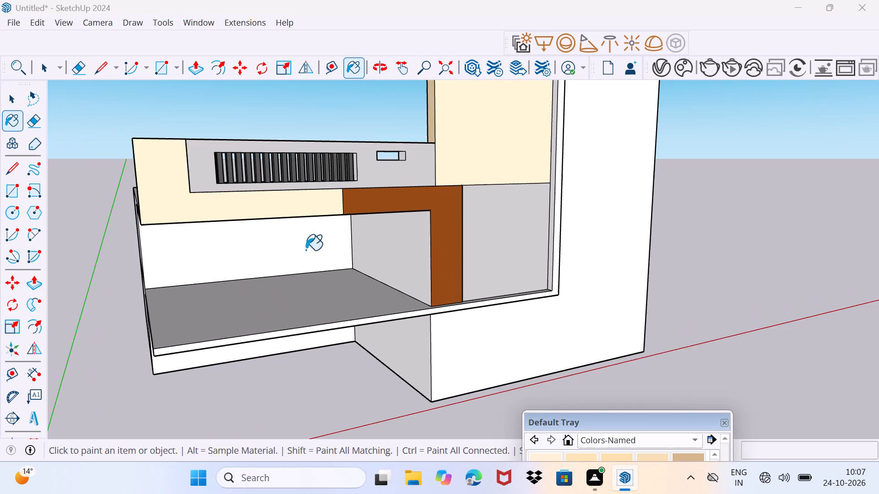
middle_drag(311, 268, 520, 218)
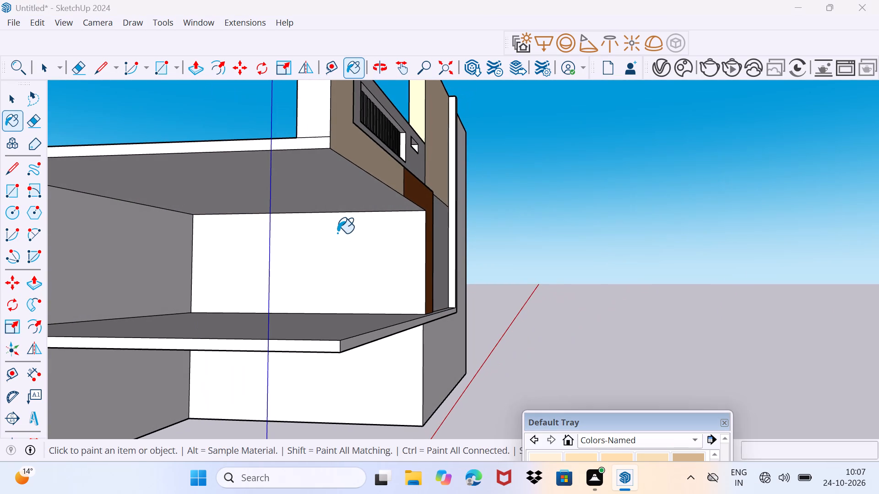
key(space)
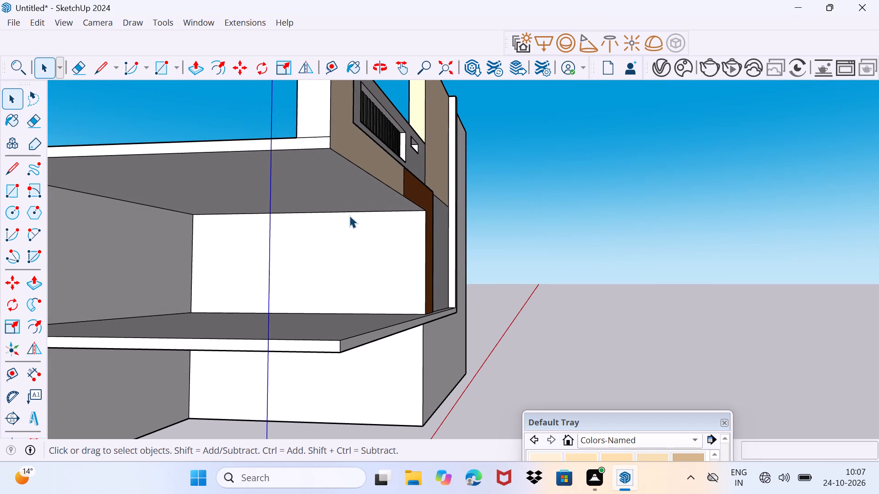
shift+middle_drag(353, 215, 292, 328)
middle_drag(292, 338, 301, 330)
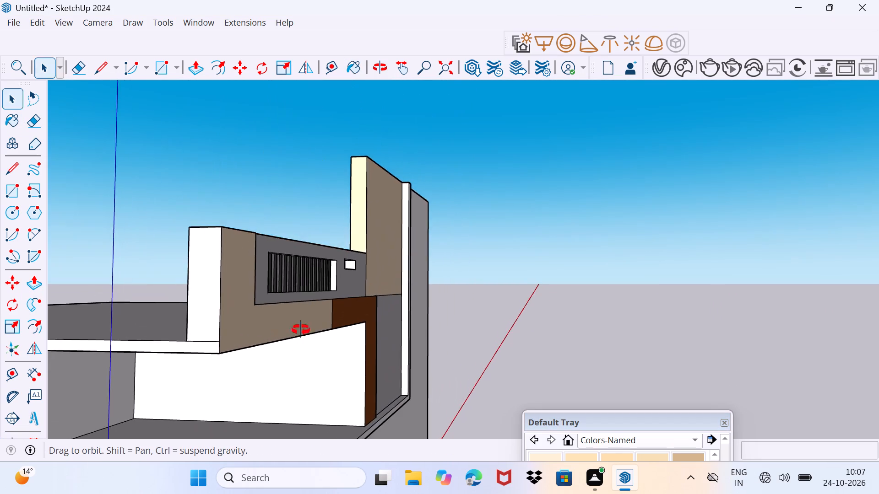
middle_drag(301, 330, 369, 239)
scroll(289, 274, up, 2)
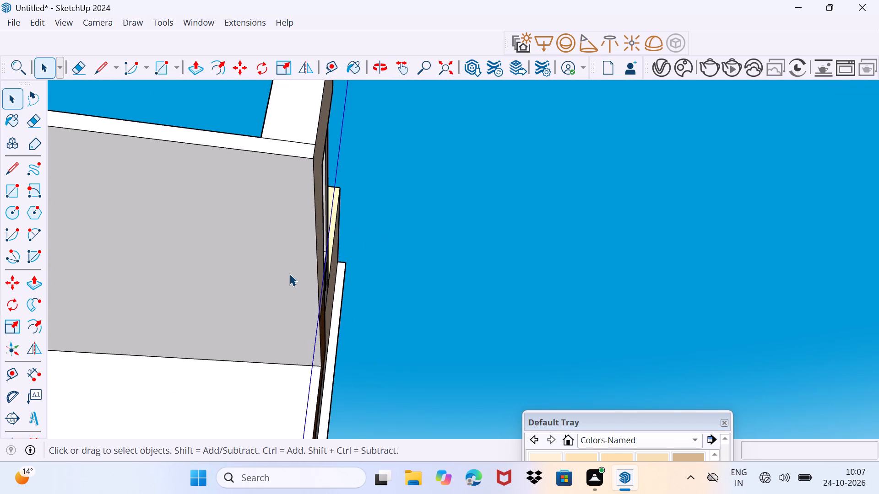
middle_drag(298, 271, 352, 263)
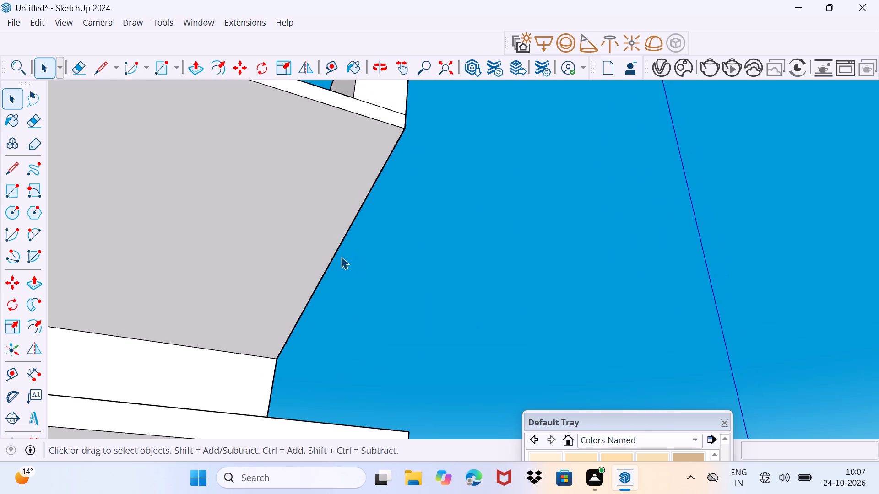
click(339, 249)
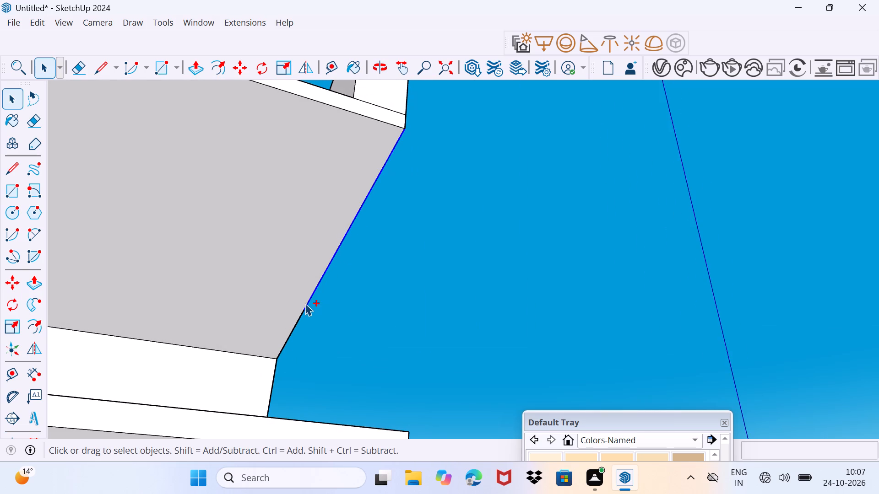
ctrl+click(303, 315)
key(m)
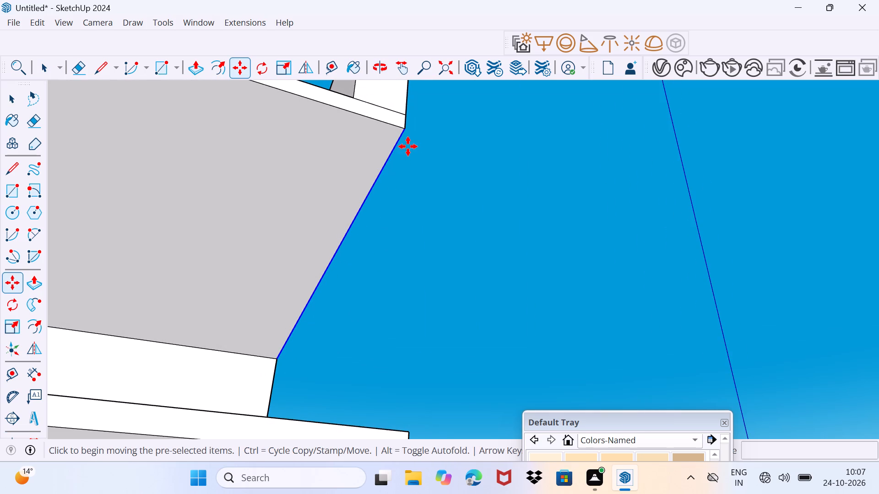
click(405, 133)
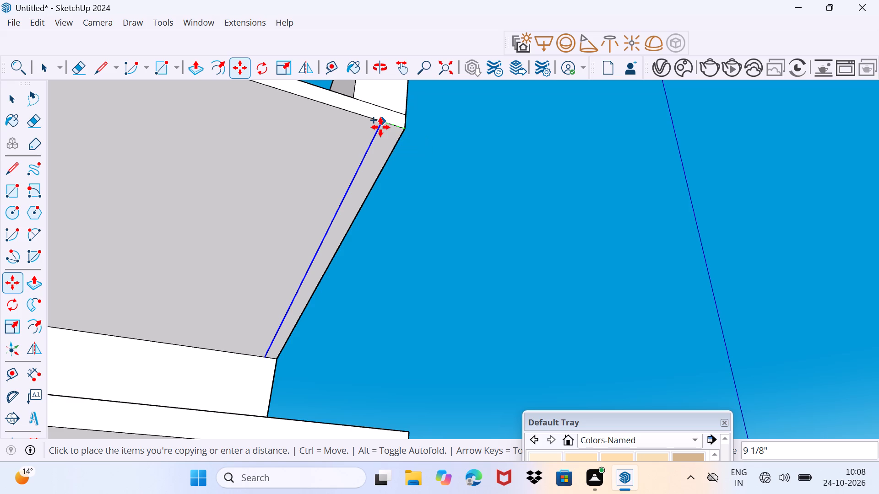
key(5)
key(shift+quotedbl)
key(Return)
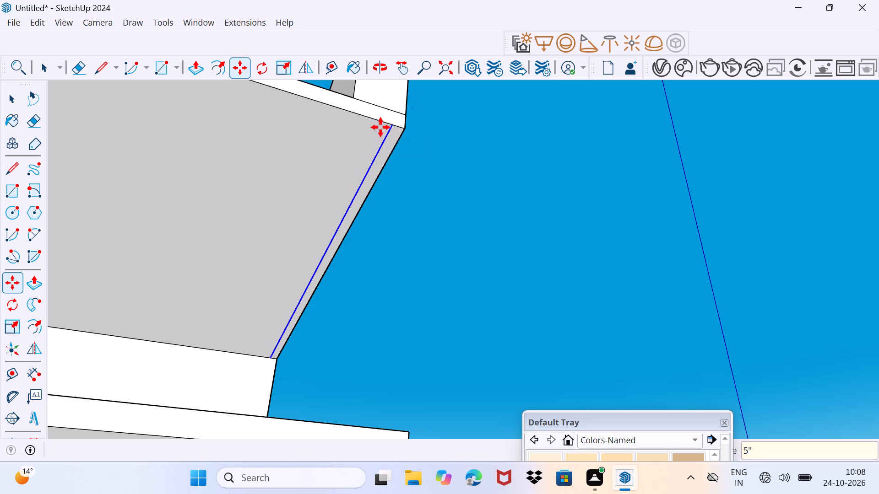
key(space)
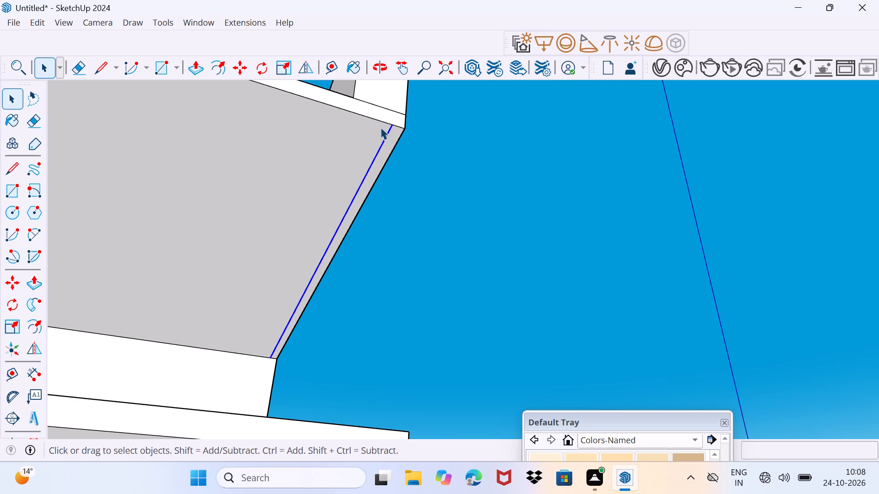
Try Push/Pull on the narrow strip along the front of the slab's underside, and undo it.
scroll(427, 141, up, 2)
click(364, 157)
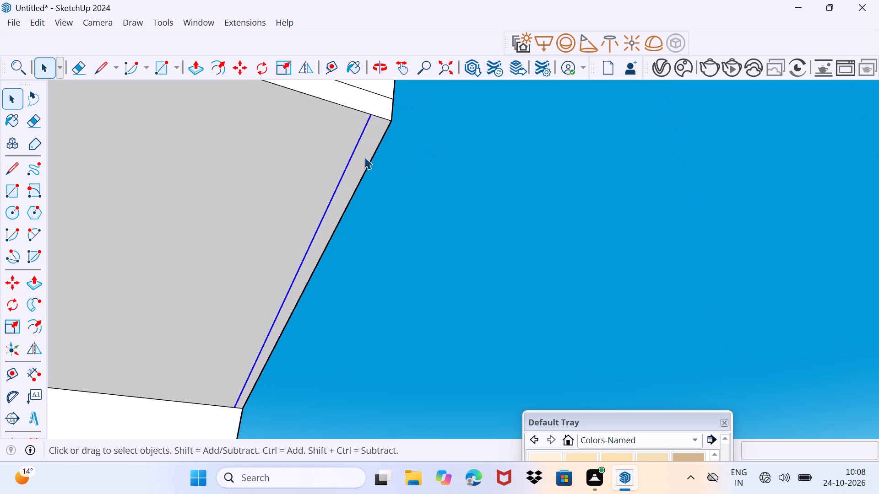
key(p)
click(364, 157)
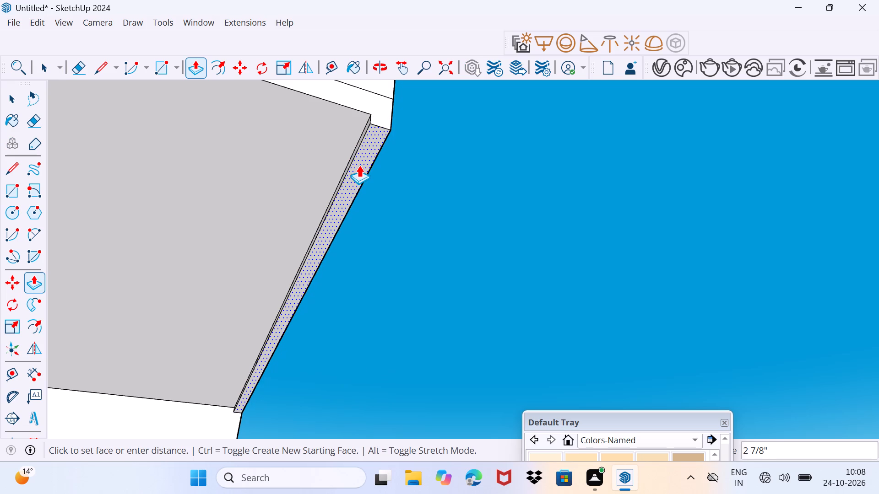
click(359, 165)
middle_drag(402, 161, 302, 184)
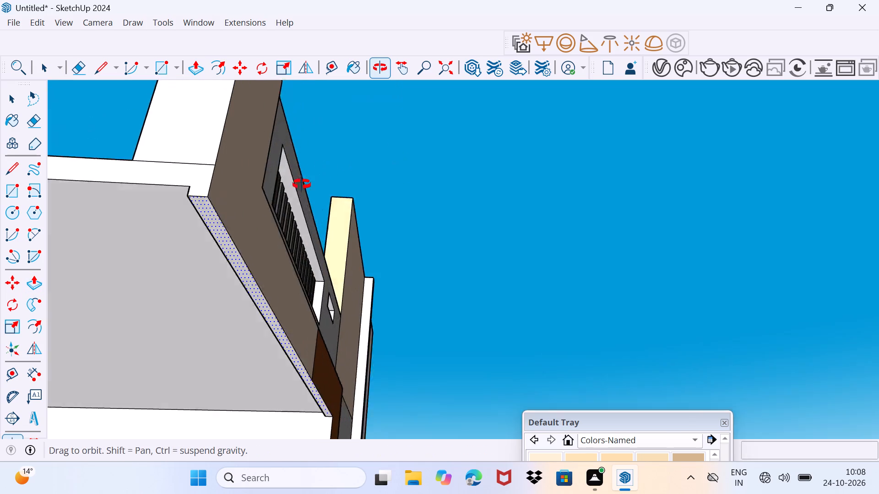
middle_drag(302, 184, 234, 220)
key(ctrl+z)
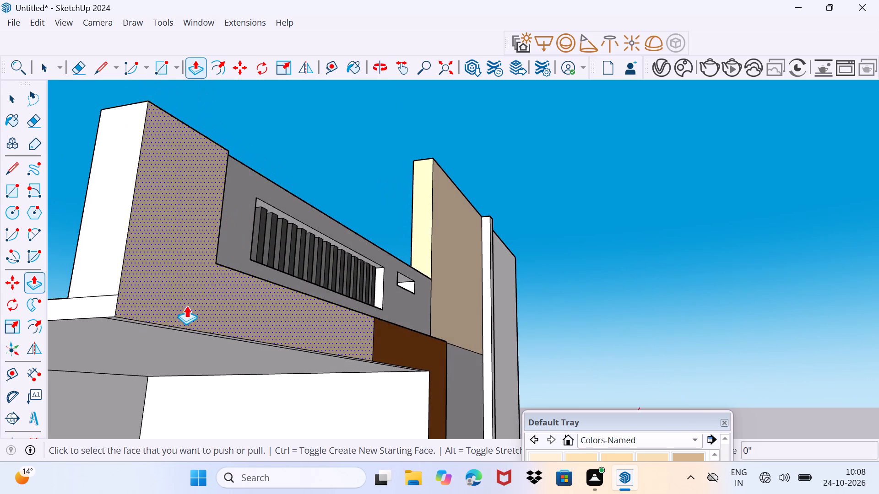
Extrude the narrow strip along the slab's underside downward about 3 3/8" as a new volume.
middle_drag(139, 326, 277, 291)
click(327, 264)
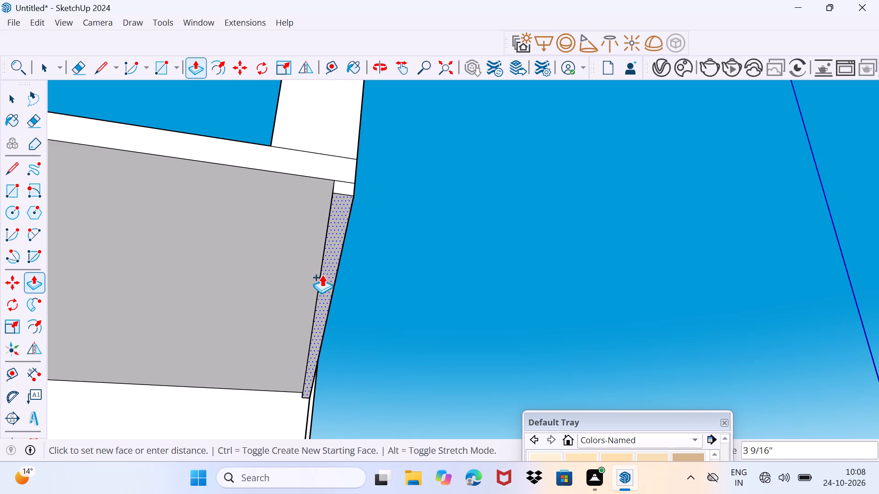
click(322, 274)
Pull both front-face segments of the extruded strip outward about 5" so they project evenly beyond the slab frame.
middle_drag(397, 258, 208, 301)
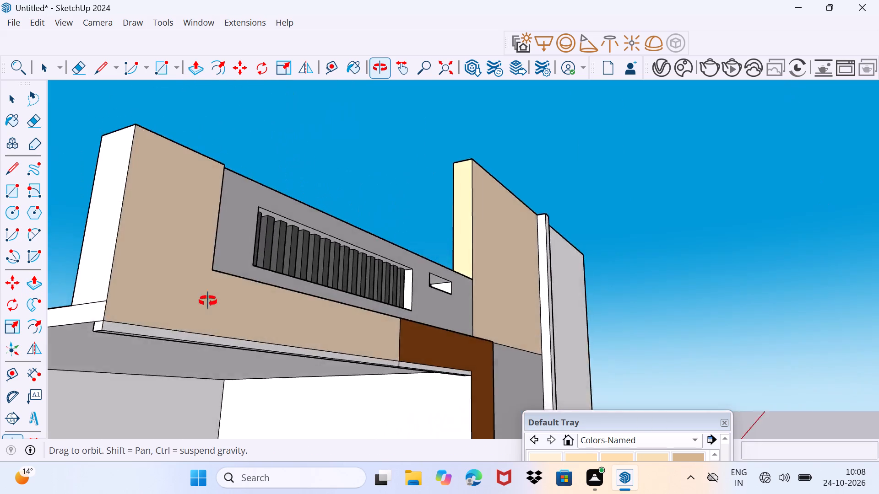
middle_drag(208, 301, 192, 352)
scroll(142, 366, up, 2)
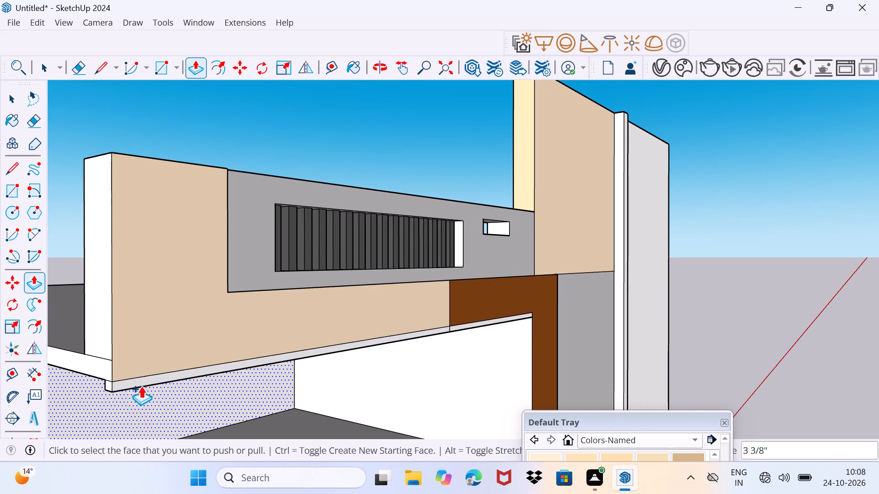
click(144, 383)
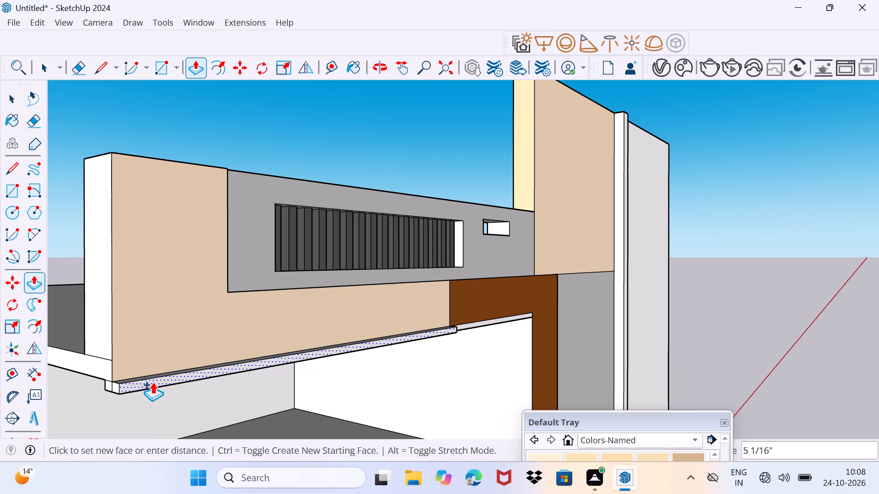
click(152, 382)
scroll(494, 345, up, 3)
click(461, 315)
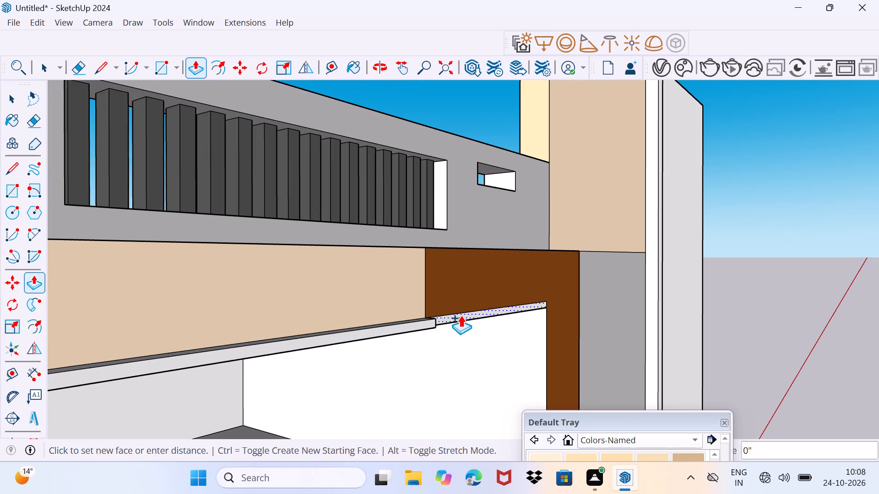
click(400, 330)
Raise both top-face segments of the projecting strip by 3 5/16", beneath the peach and brown areas.
scroll(427, 317, up, 3)
middle_drag(425, 318, 441, 349)
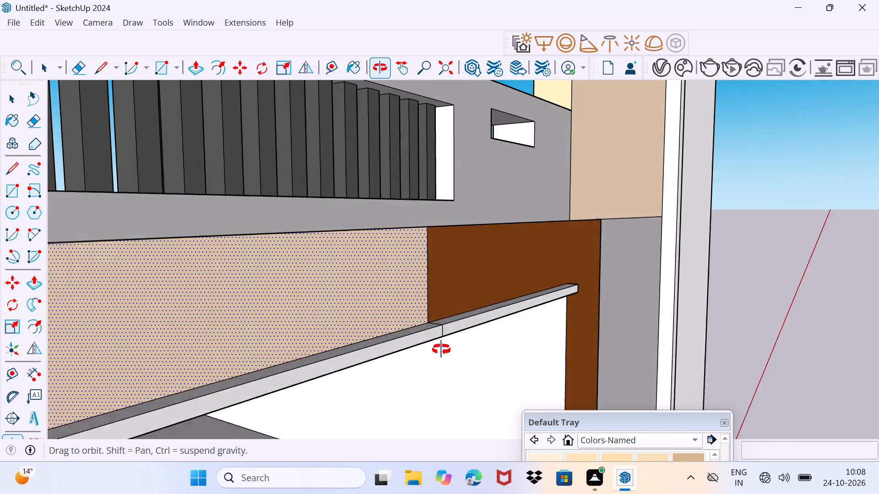
middle_drag(441, 349, 444, 353)
click(403, 345)
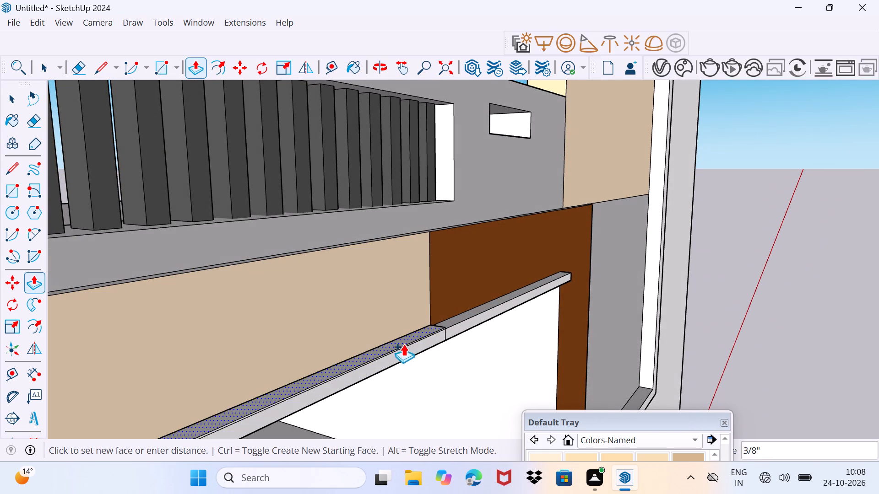
key(Escape)
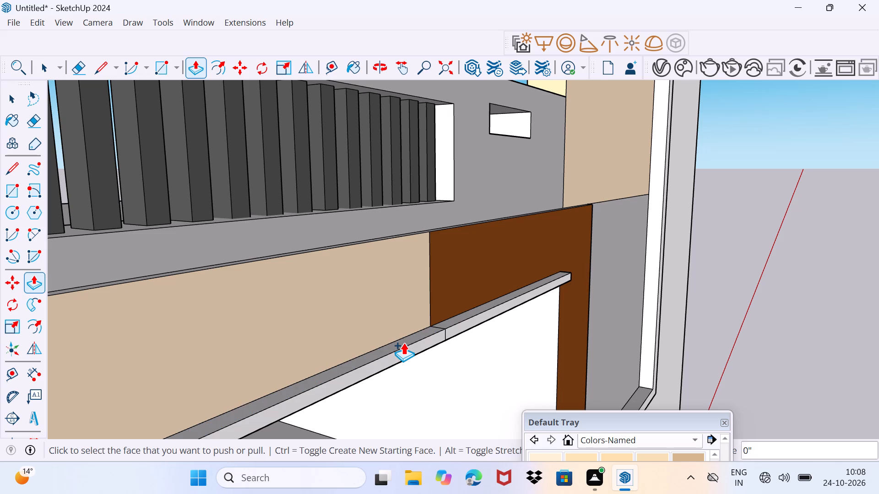
click(407, 339)
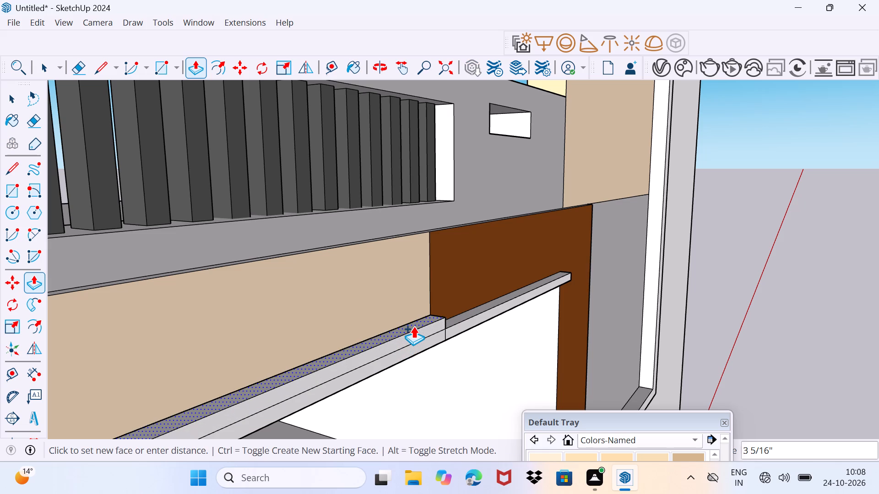
click(413, 326)
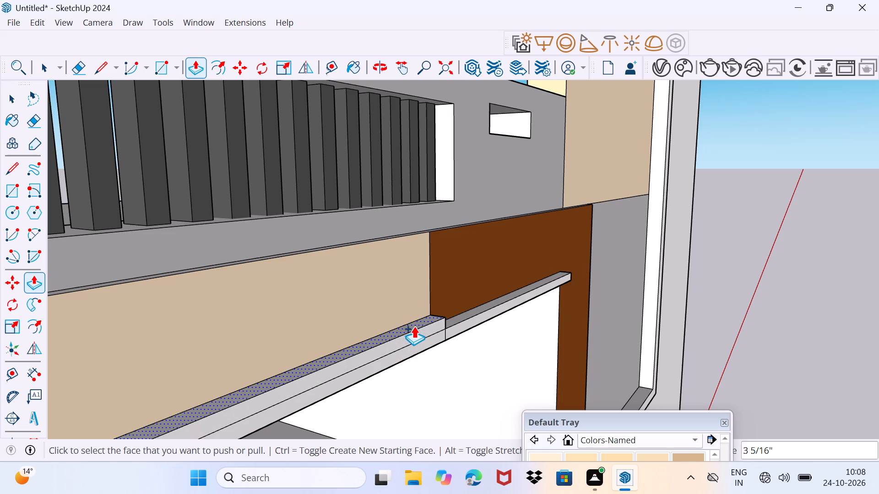
click(463, 316)
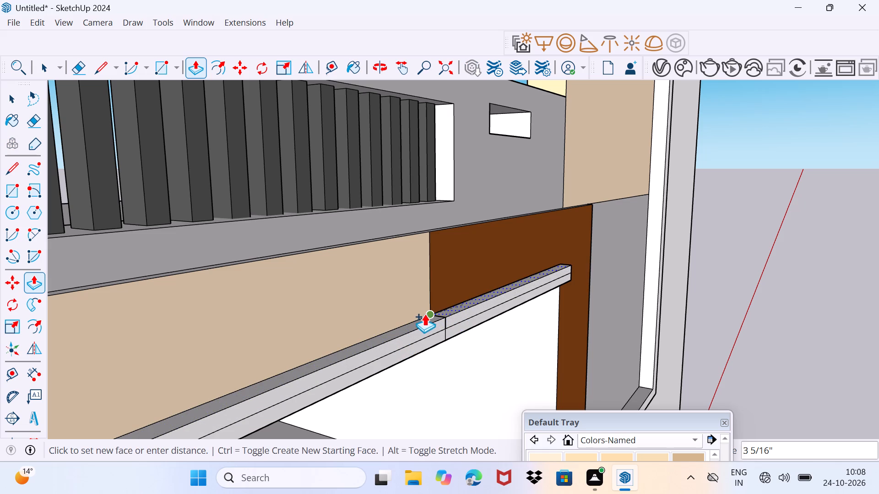
click(422, 317)
key(Escape)
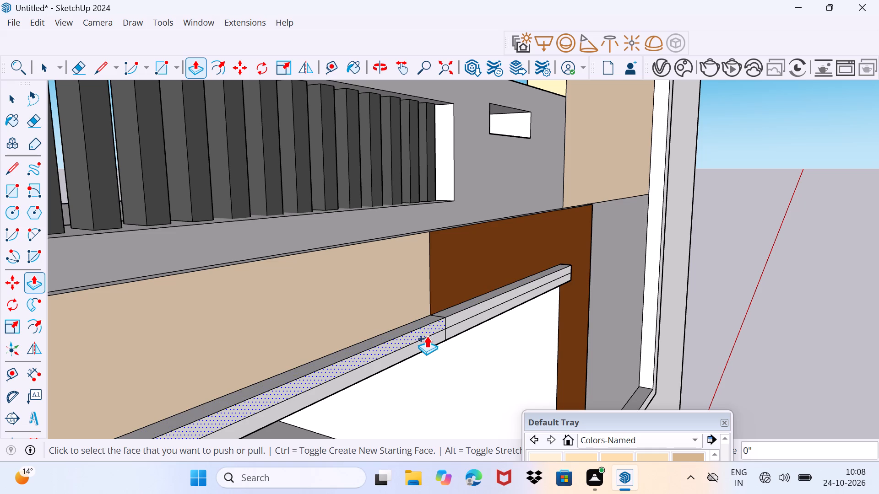
Erase the seam lines dividing the front and top faces of the projecting strip beneath the peach and brown areas.
key(space)
scroll(445, 330, up, 5)
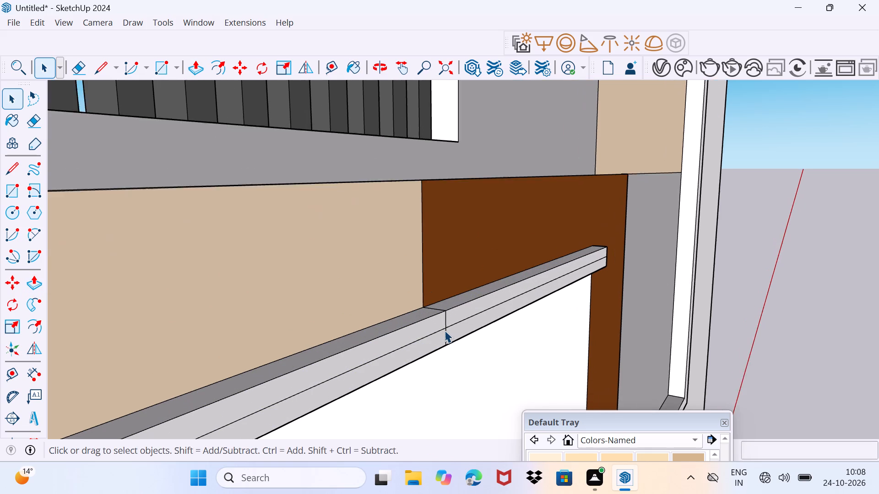
scroll(445, 330, up, 5)
key(e)
scroll(445, 330, up, 3)
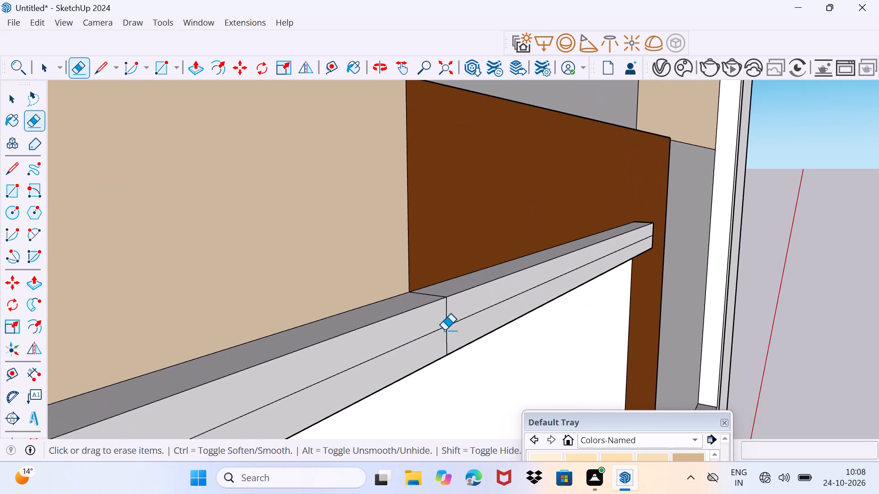
click(451, 307)
click(445, 311)
click(449, 322)
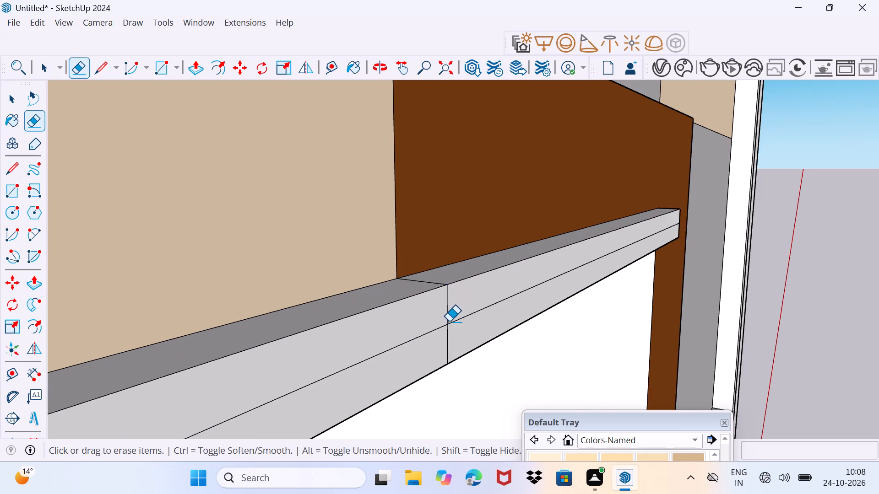
click(443, 327)
drag(450, 321, 458, 334)
drag(447, 334, 445, 338)
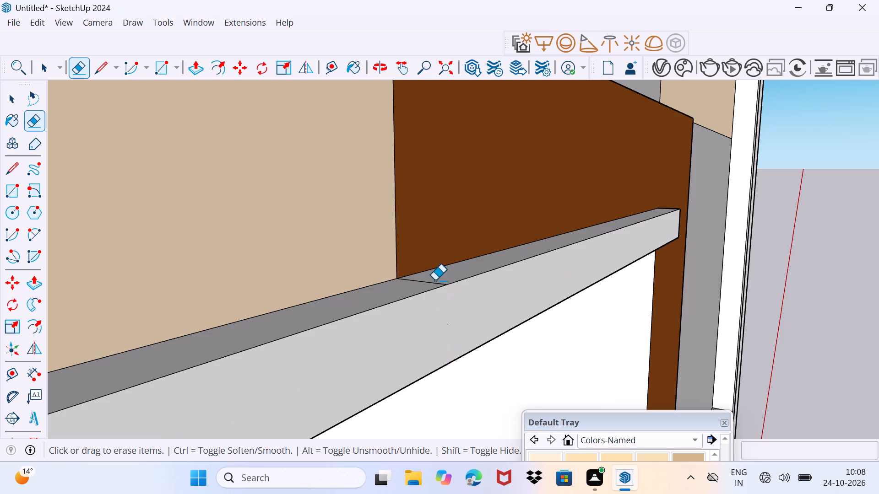
scroll(431, 273, up, 3)
middle_drag(435, 290, 439, 320)
click(434, 290)
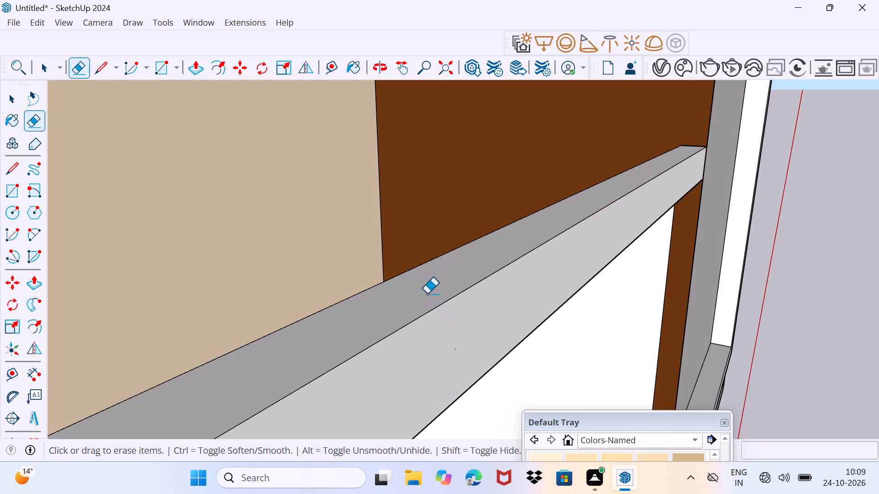
Erase the leftover dividing lines on the strip's end face where it meets the slab edge.
scroll(427, 294, down, 20)
scroll(427, 294, down, 15)
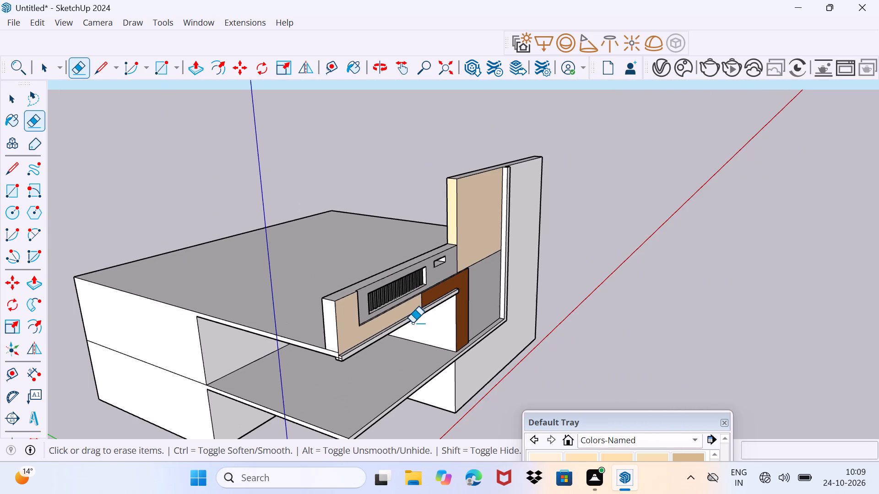
scroll(351, 358, up, 10)
middle_drag(304, 360, 335, 333)
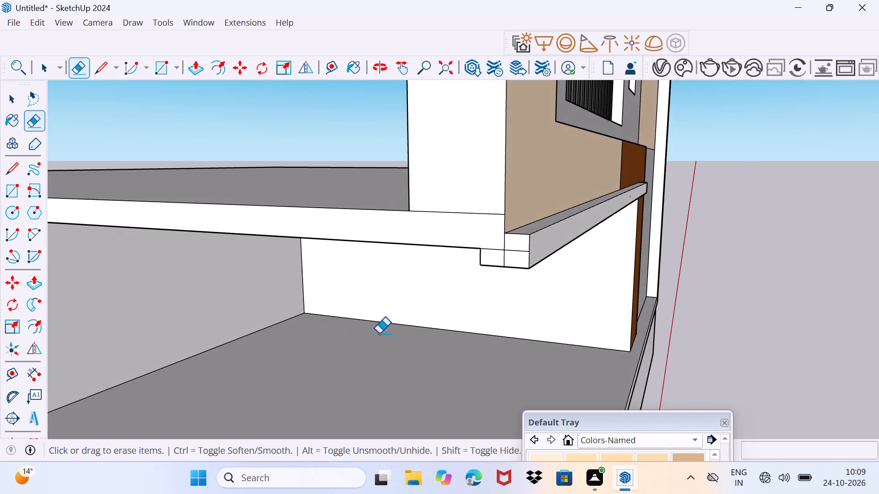
scroll(490, 274, up, 4)
scroll(532, 246, down, 3)
click(567, 215)
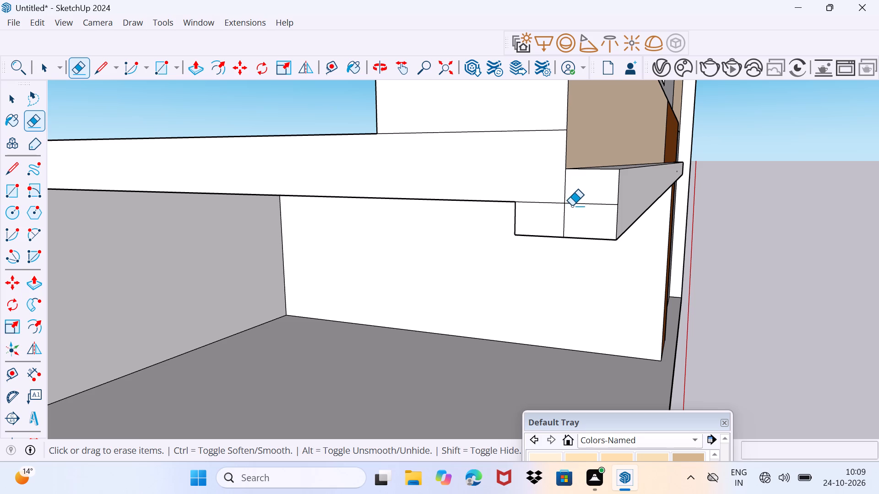
click(572, 204)
click(565, 201)
click(554, 202)
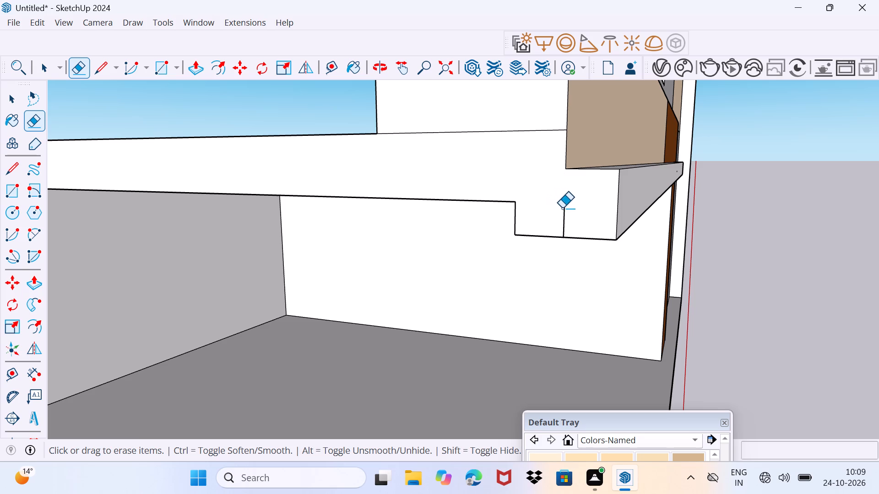
click(562, 208)
Draw a square of about 1' 2 5/16" on the upper part of the grey wall panel beside the brown band.
middle_drag(506, 233, 530, 226)
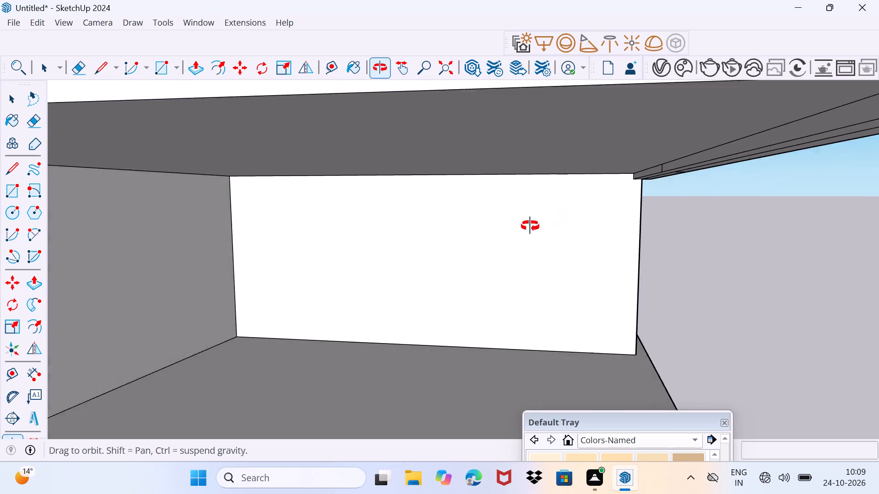
middle_drag(530, 226, 425, 242)
scroll(425, 242, down, 6)
middle_drag(422, 244, 393, 252)
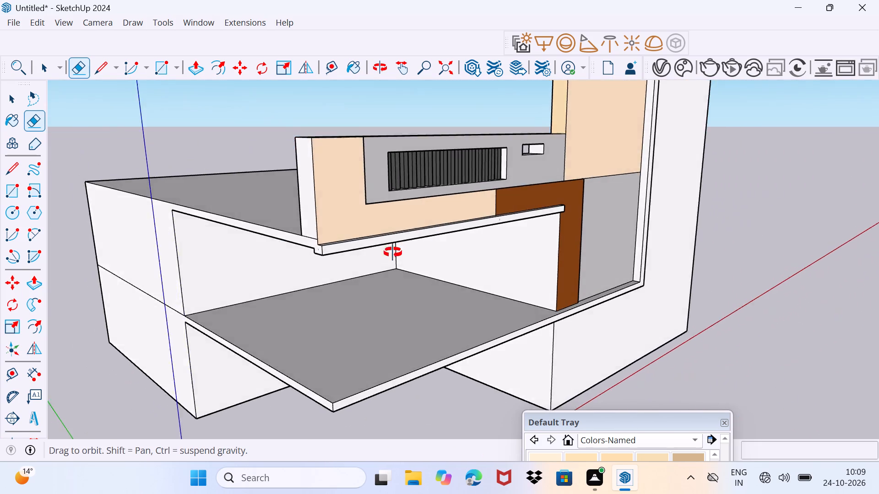
middle_drag(393, 252, 342, 254)
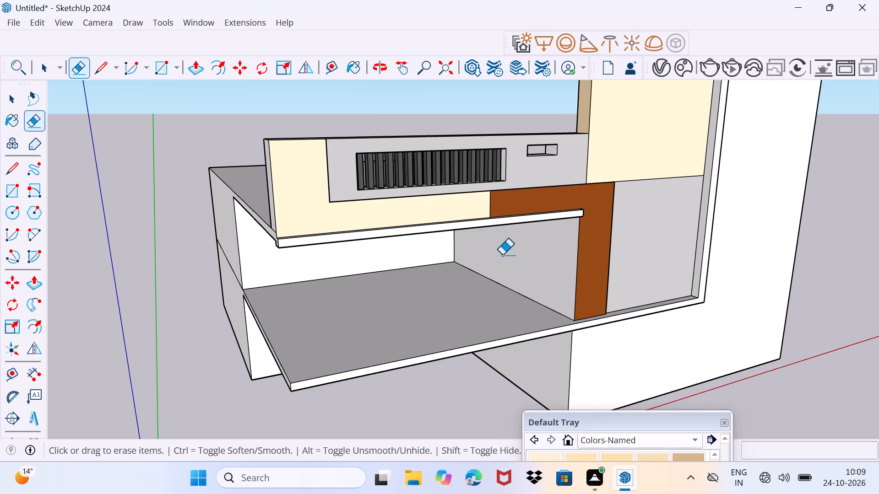
key(space)
scroll(499, 255, down, 1)
shift+middle_drag(608, 263, 608, 263)
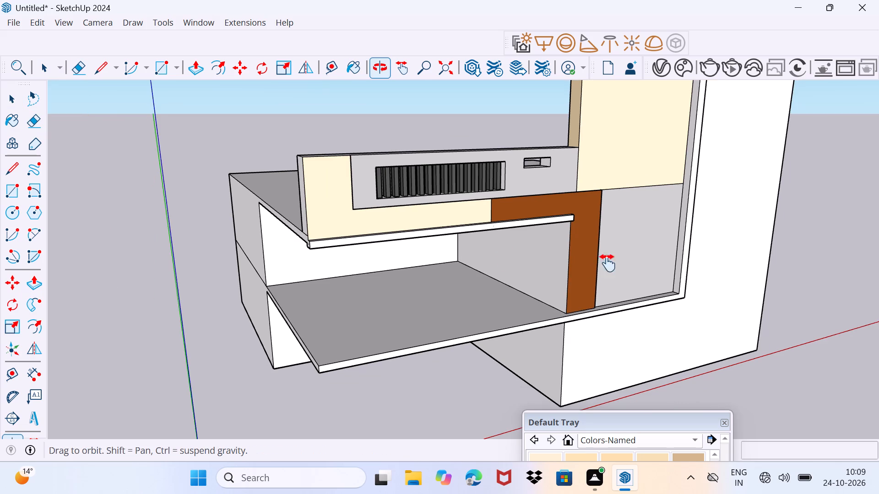
shift+middle_drag(608, 263, 401, 282)
scroll(432, 215, up, 2)
middle_drag(432, 214, 429, 224)
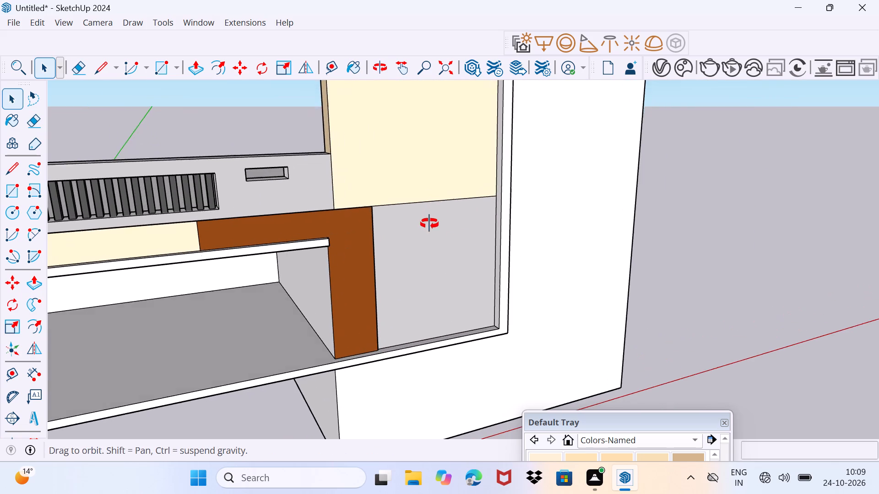
middle_drag(429, 224, 424, 212)
scroll(418, 250, up, 2)
middle_drag(418, 245, 402, 245)
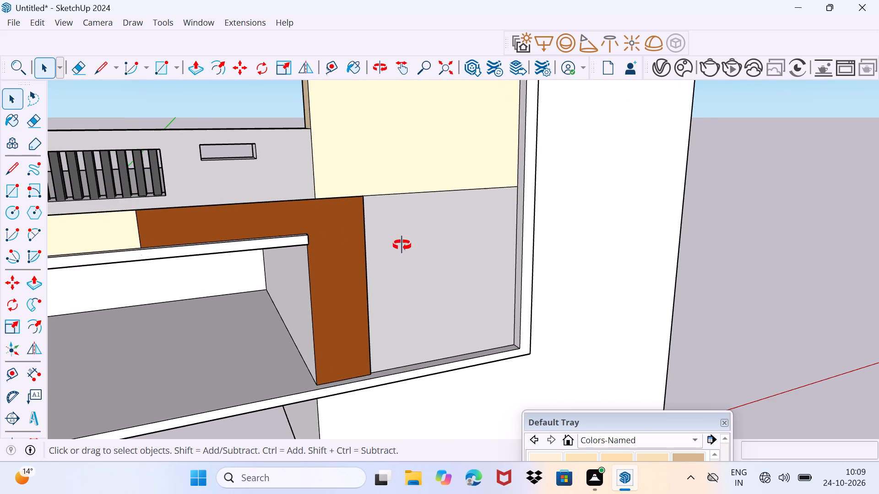
middle_drag(402, 245, 394, 245)
key(r)
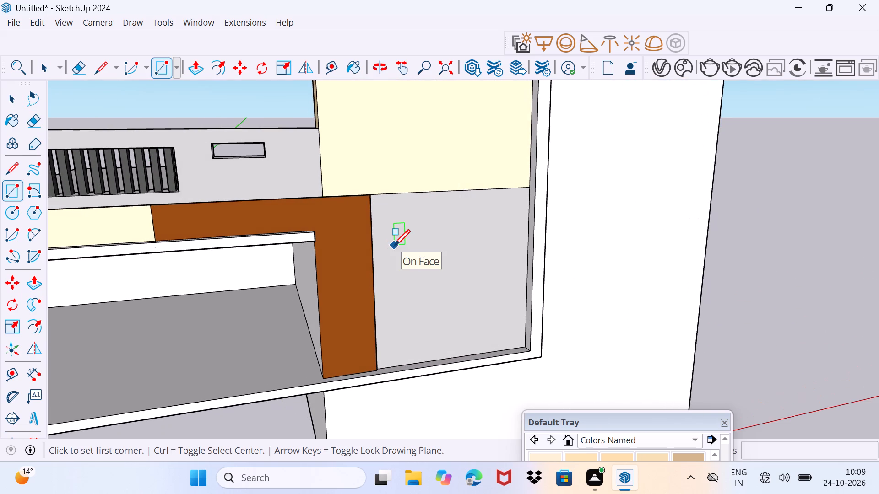
click(425, 222)
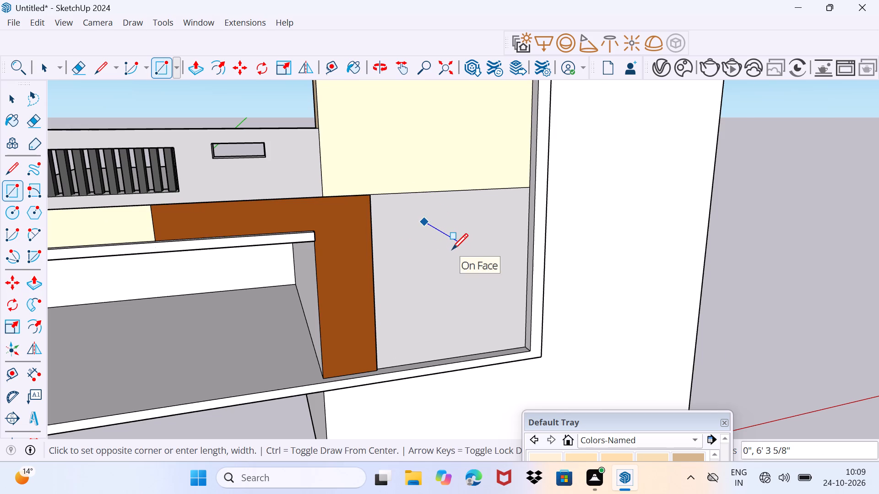
scroll(452, 249, up, 4)
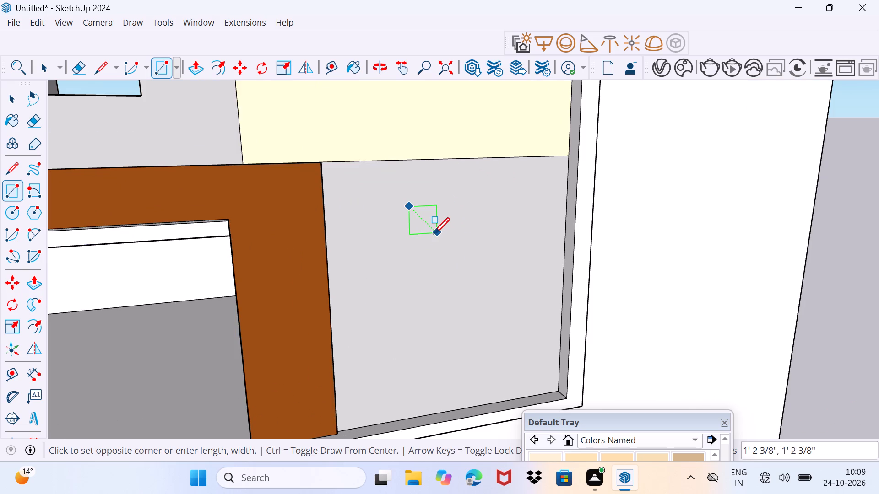
click(434, 233)
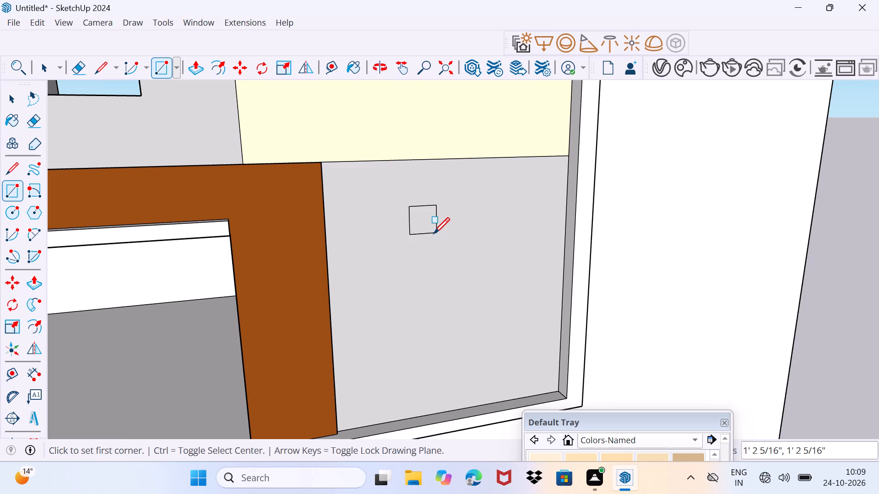
Copy the square's outline straight down about 6' 8 1/8" and divide the distance by 4 to make a column of five evenly spaced squares.
key(space)
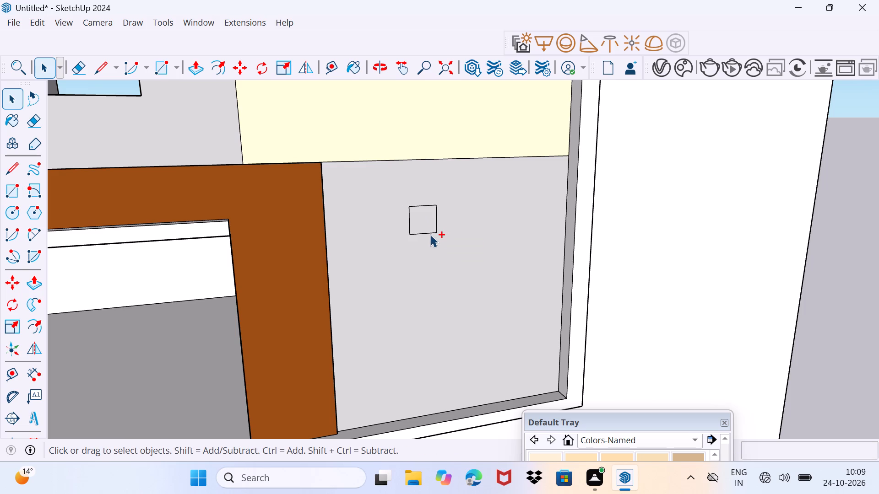
ctrl+click(430, 235)
ctrl+click(409, 220)
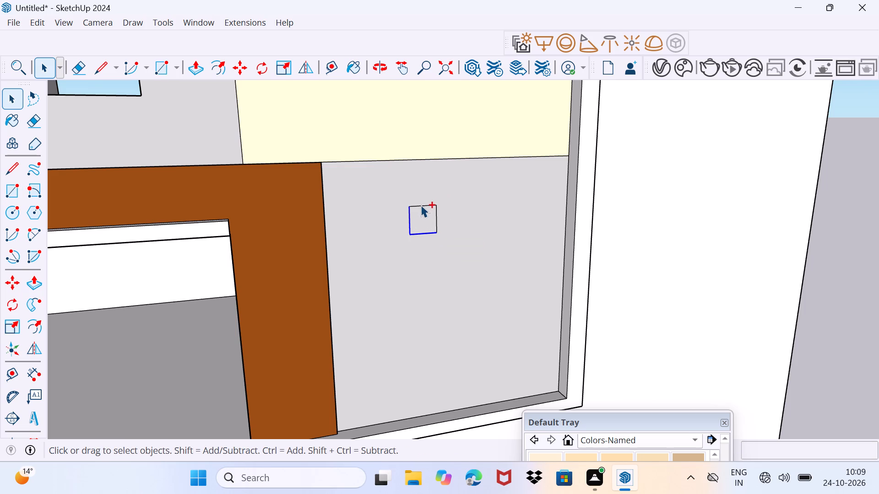
ctrl+click(421, 205)
ctrl+click(436, 216)
key(m)
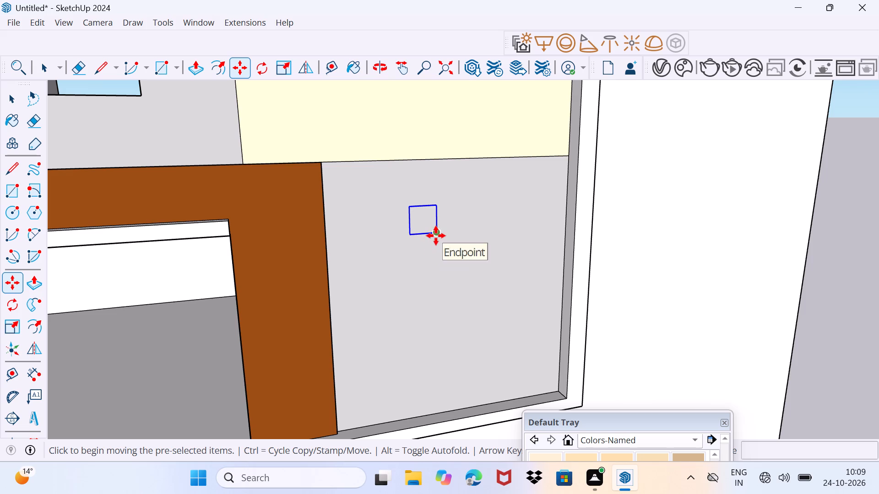
click(436, 235)
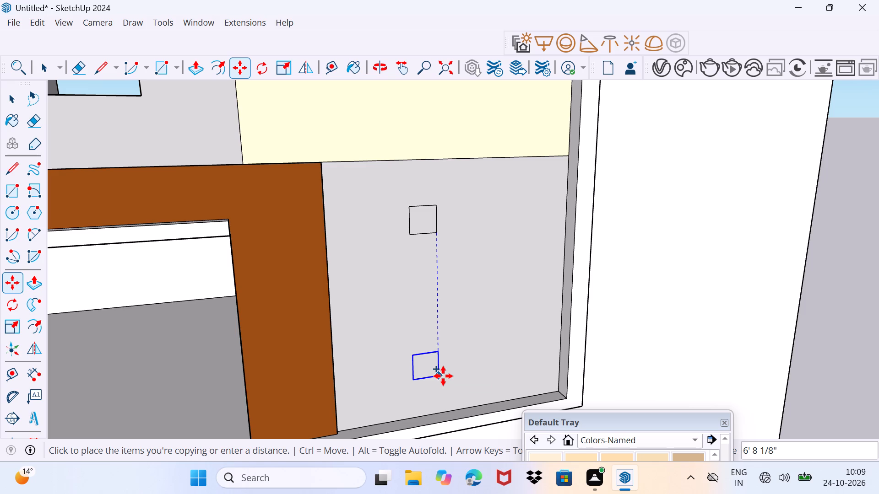
click(443, 376)
key(slash)
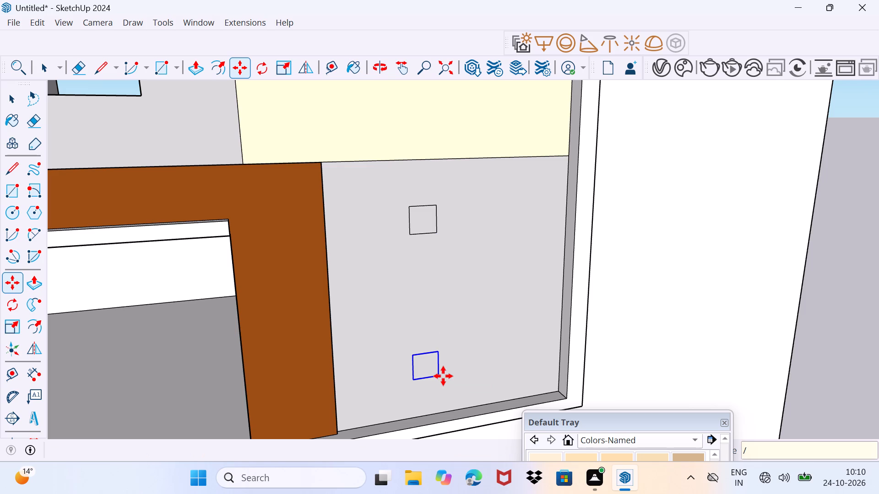
key(4)
key(Return)
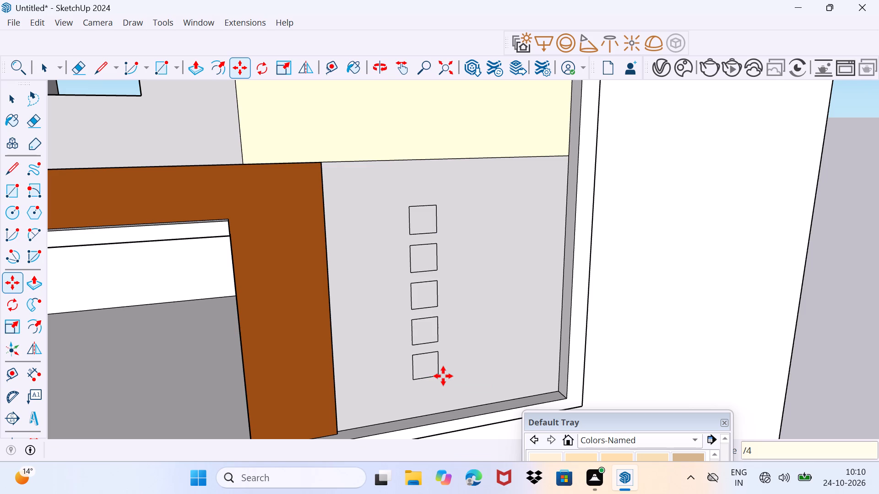
key(space)
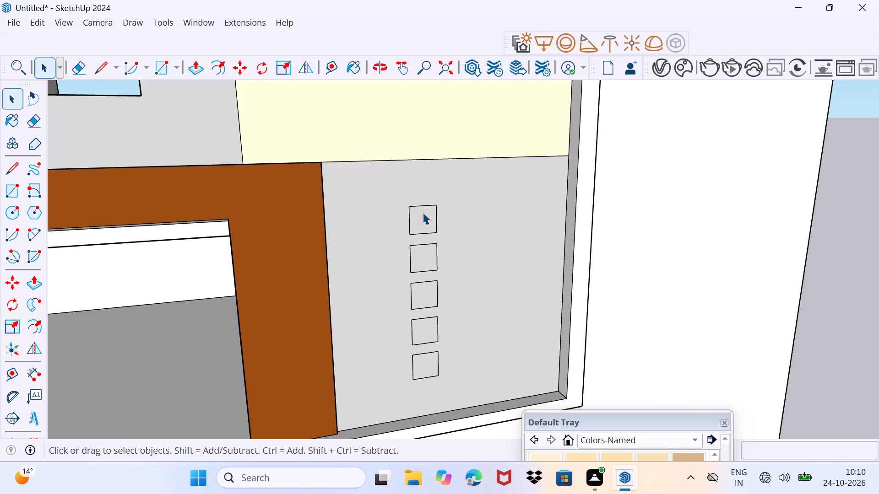
Push/Pull all five squares in the column out from the grey wall by about 3 3/16".
click(423, 212)
key(p)
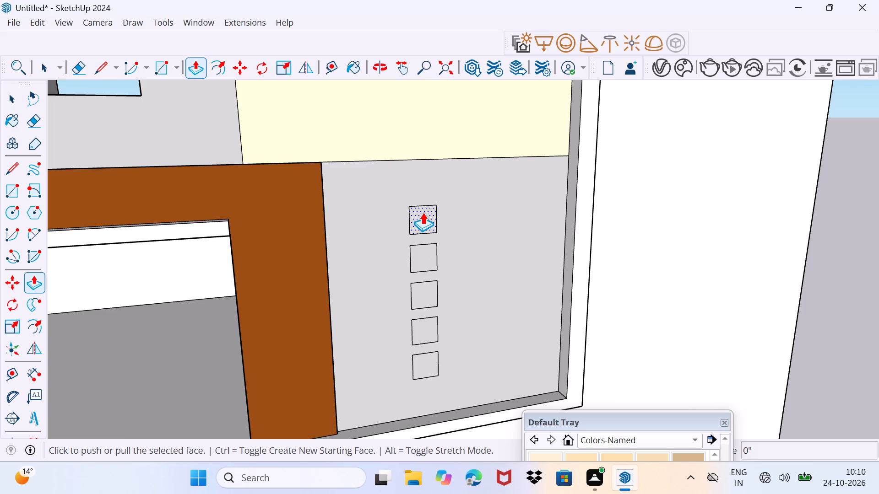
click(423, 212)
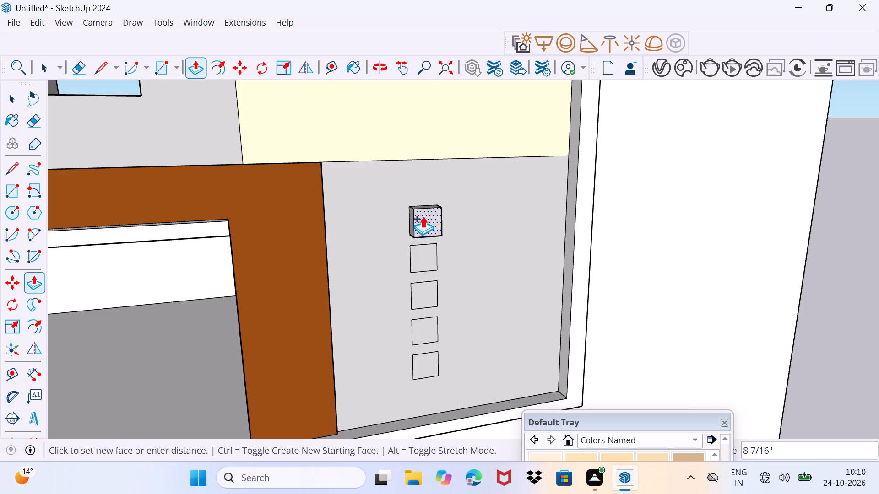
click(423, 217)
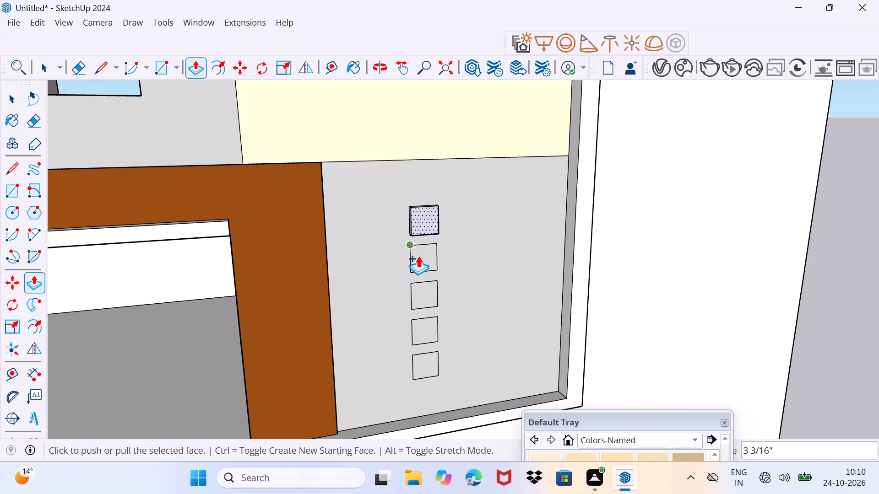
click(419, 254)
key(Escape)
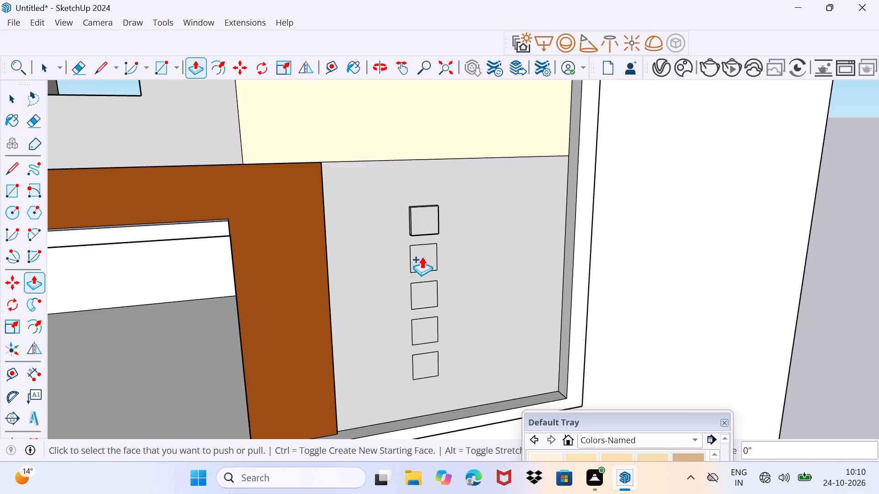
click(423, 252)
click(430, 221)
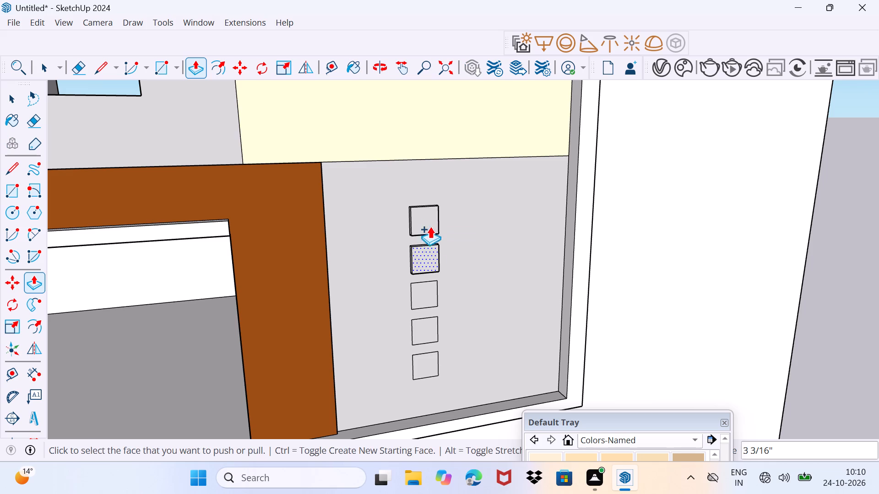
click(429, 296)
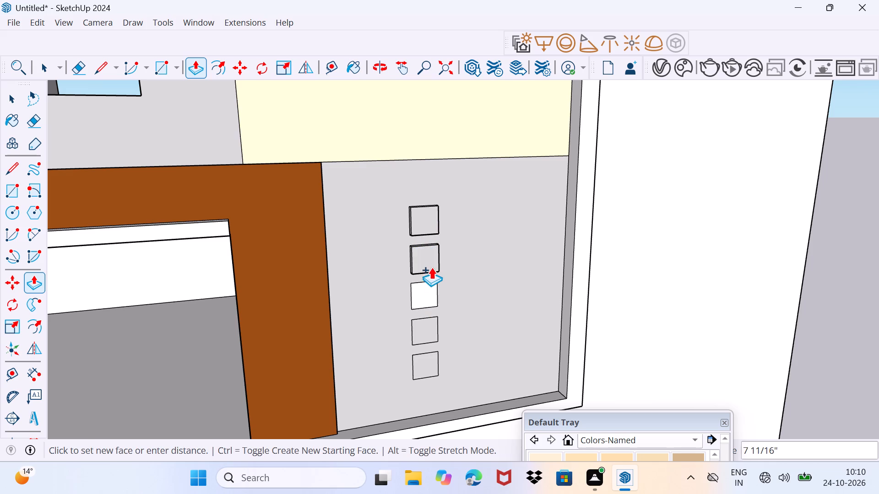
click(431, 263)
click(429, 324)
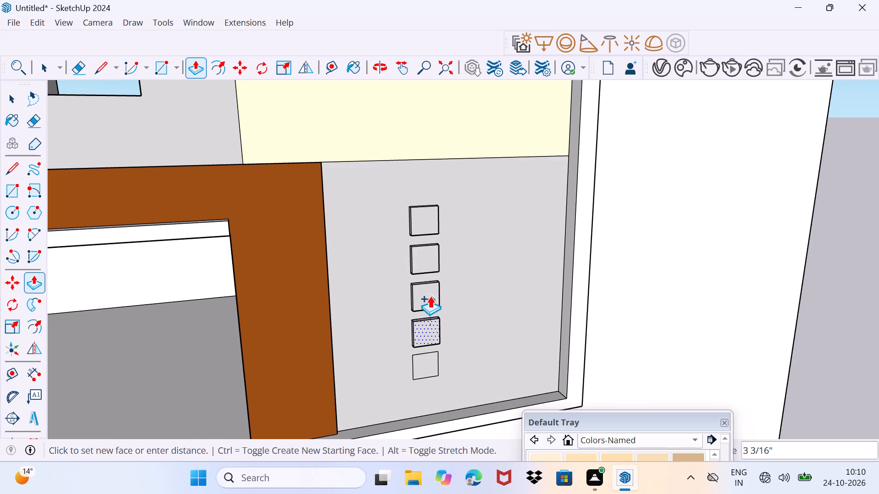
click(430, 294)
click(430, 355)
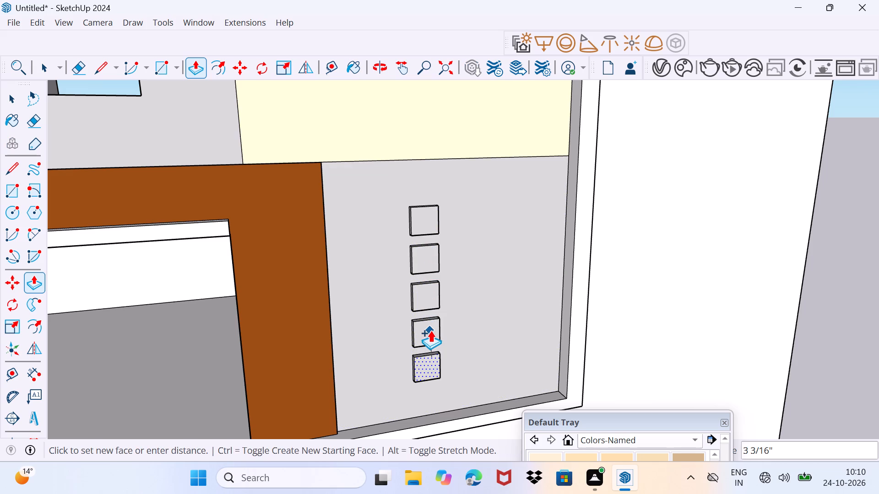
click(430, 330)
key(Escape)
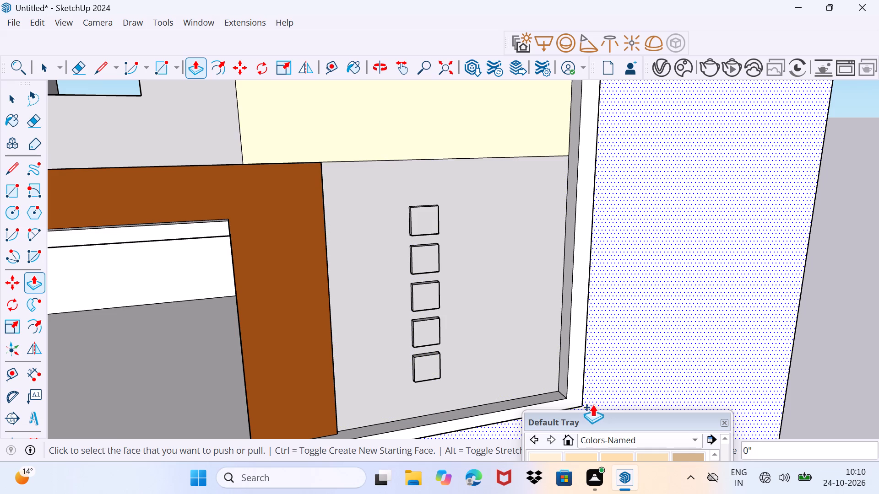
key(space)
Paint the front faces of the five raised squares with an off-white from the Colors-Named collection.
drag(606, 422, 674, 279)
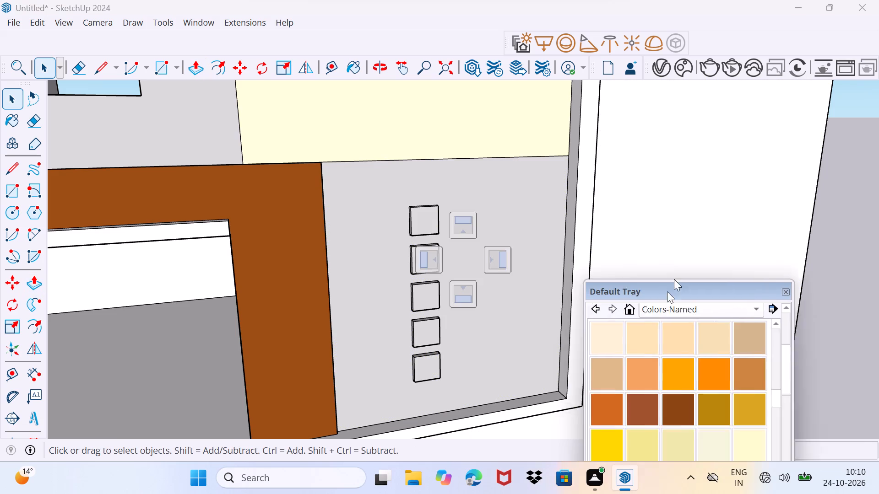
drag(674, 279, 740, 137)
scroll(828, 256, down, 5)
scroll(827, 260, up, 3)
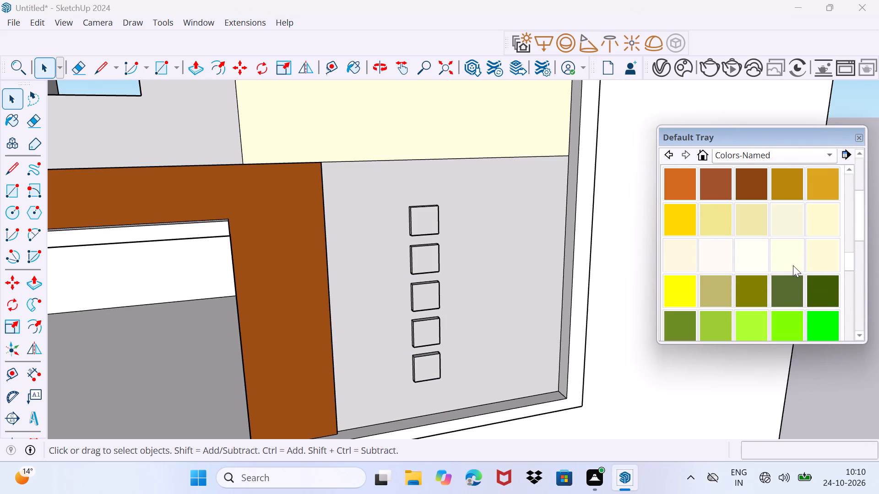
click(762, 264)
click(422, 300)
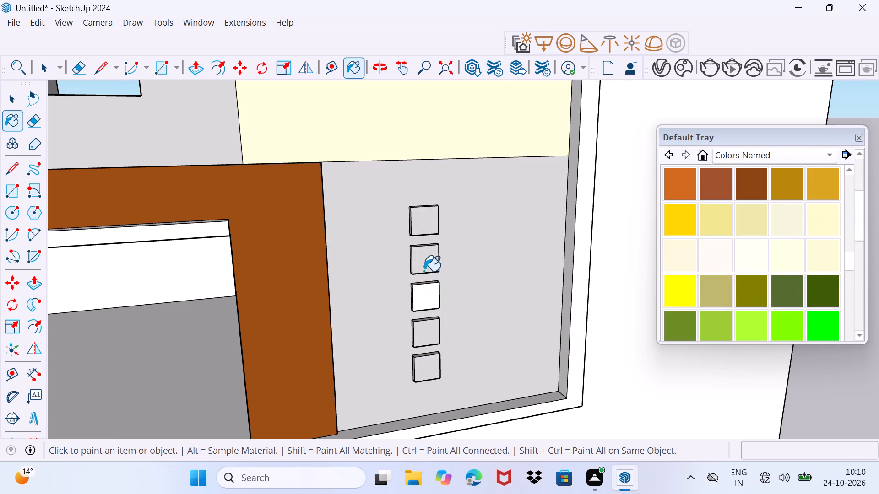
click(422, 261)
click(430, 218)
click(428, 336)
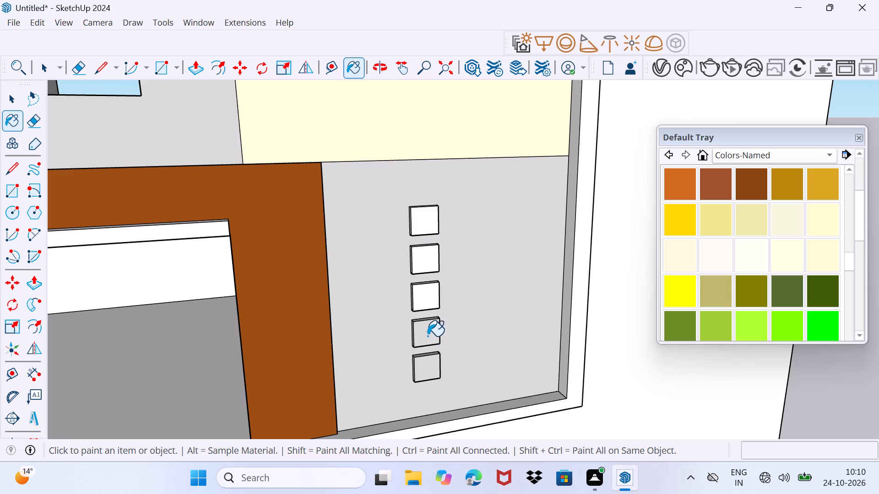
click(421, 361)
Paint the side faces nearest the brown band on all five raised squares in the same off-white.
middle_drag(407, 357, 518, 342)
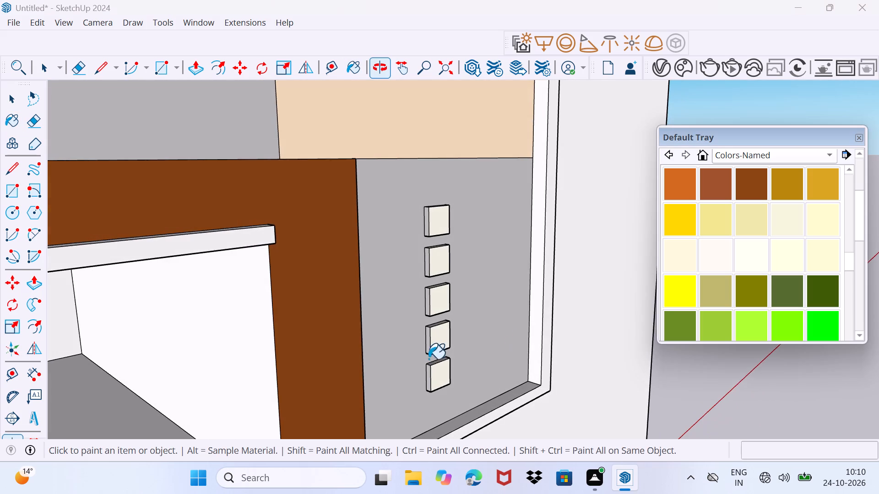
scroll(429, 375, up, 2)
click(432, 376)
click(426, 372)
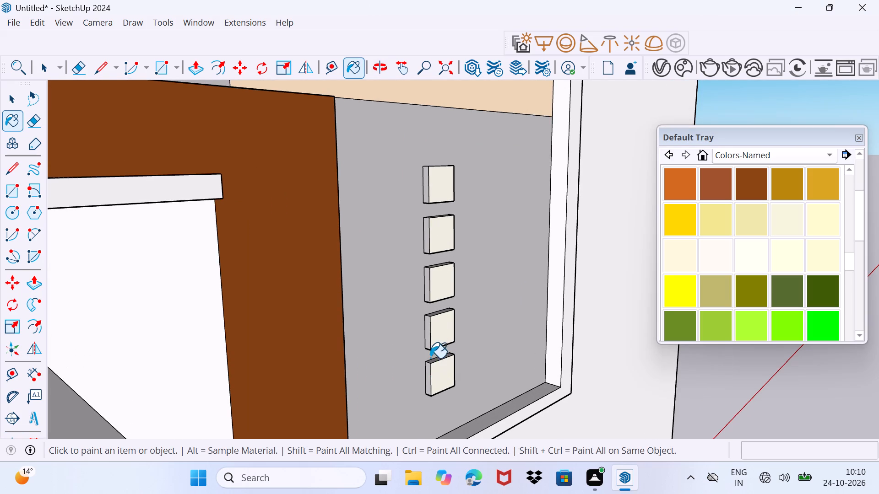
click(427, 372)
click(439, 357)
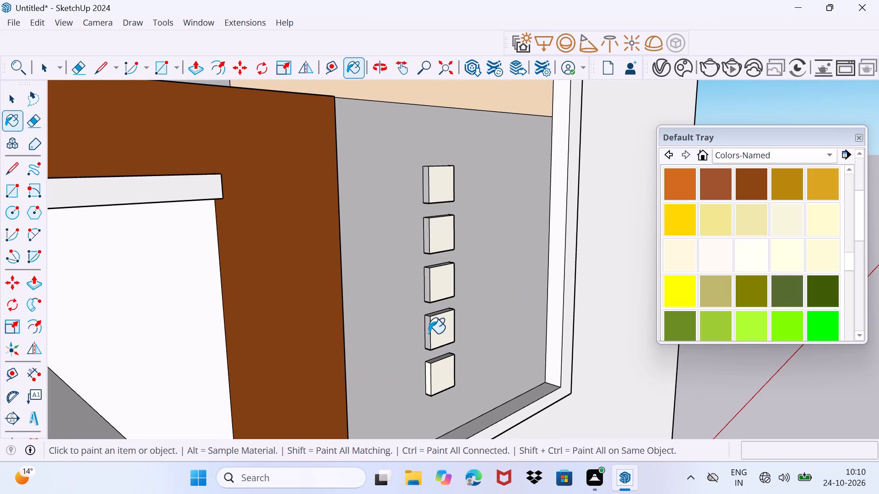
click(429, 333)
click(433, 315)
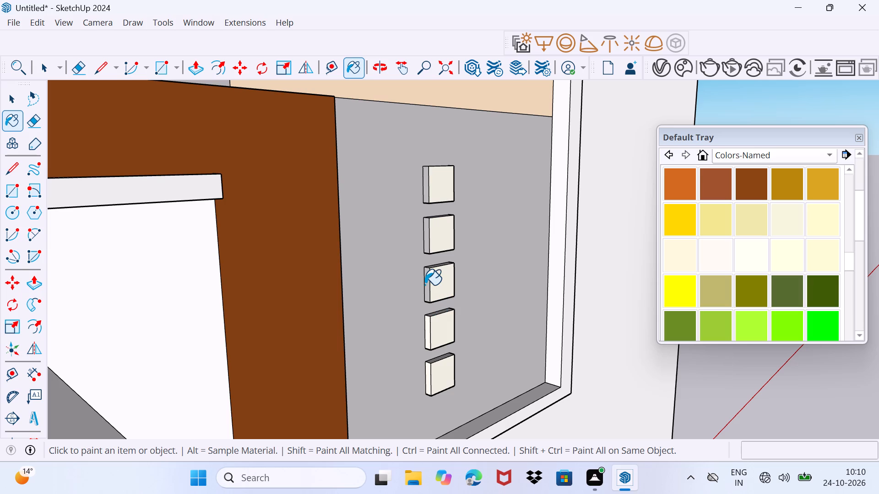
click(428, 283)
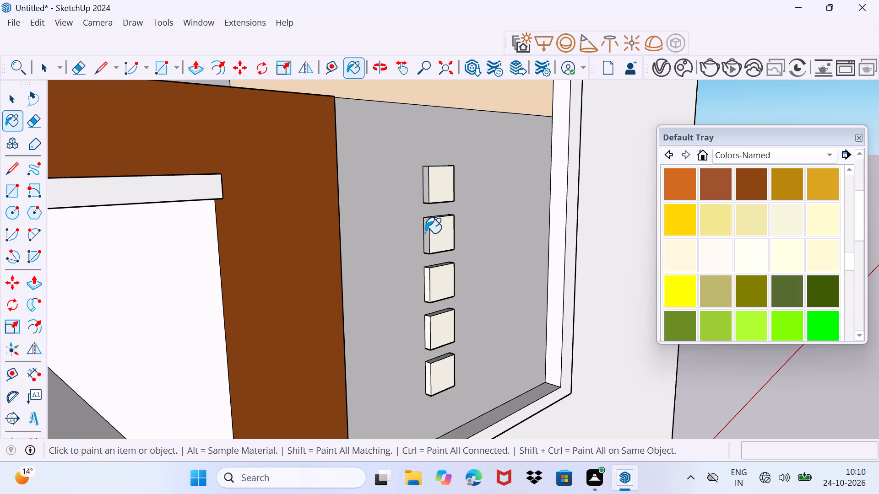
click(426, 233)
click(429, 190)
click(428, 189)
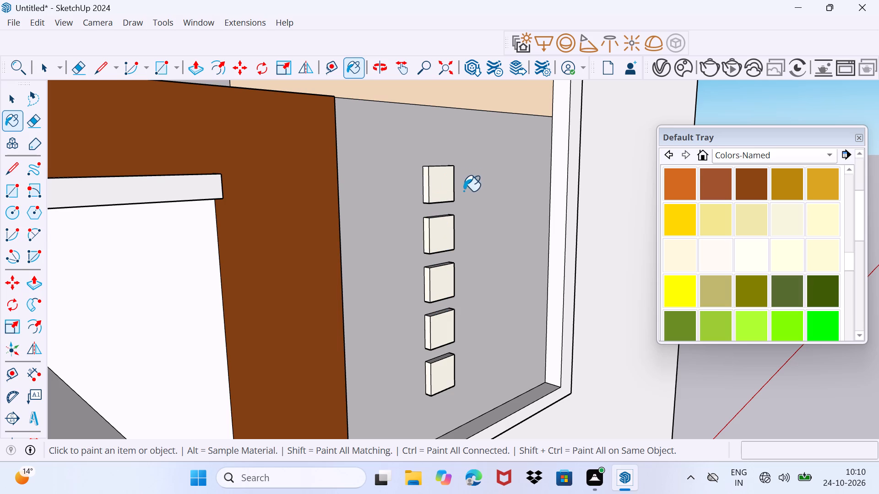
Paint the opposite side faces of the five raised squares, away from the brown band, in the same off-white.
middle_drag(463, 192, 106, 222)
scroll(459, 393, up, 2)
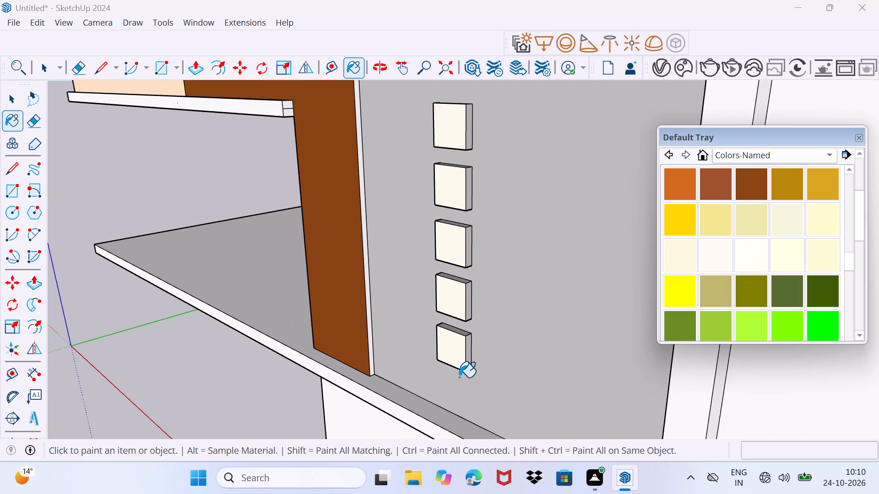
click(468, 352)
click(468, 302)
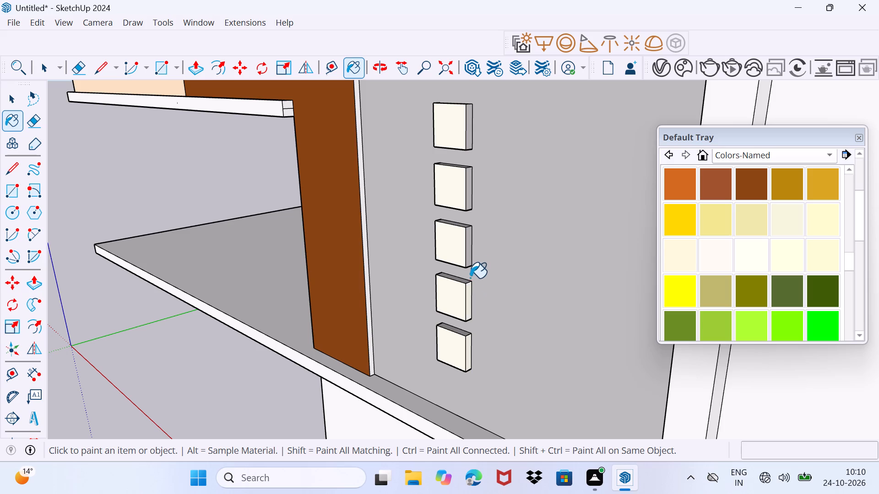
click(468, 260)
click(468, 186)
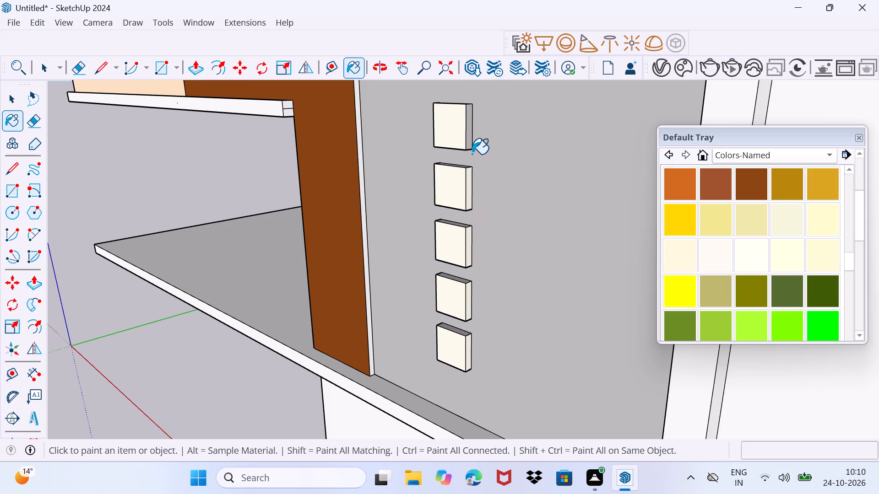
click(465, 142)
click(472, 131)
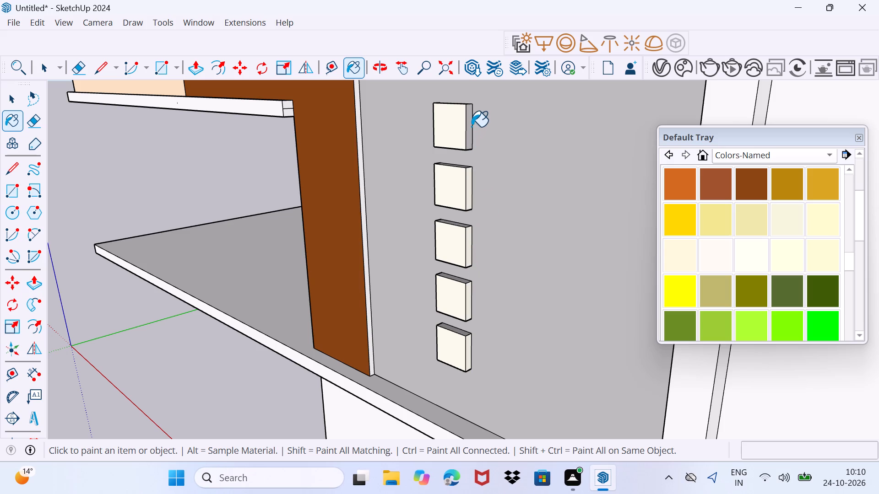
click(472, 127)
Paint the top faces of the five raised squares in the same off-white.
scroll(468, 127, up, 3)
middle_drag(465, 128, 491, 218)
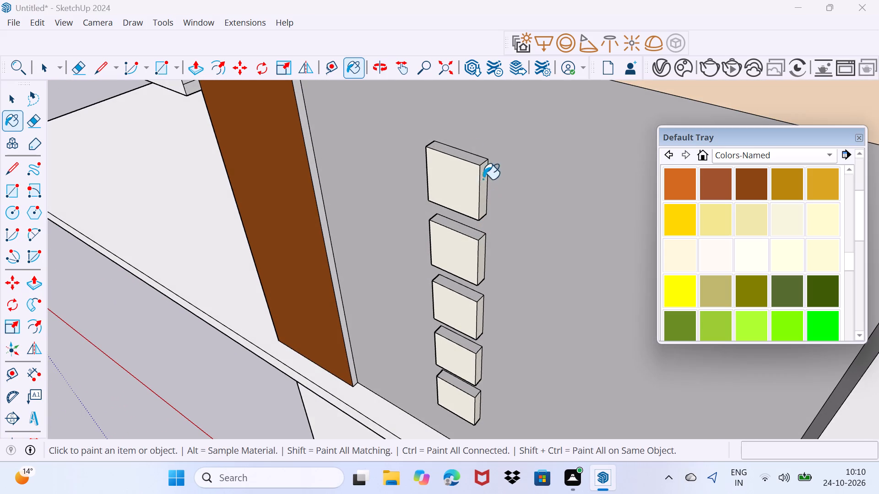
click(462, 156)
click(470, 233)
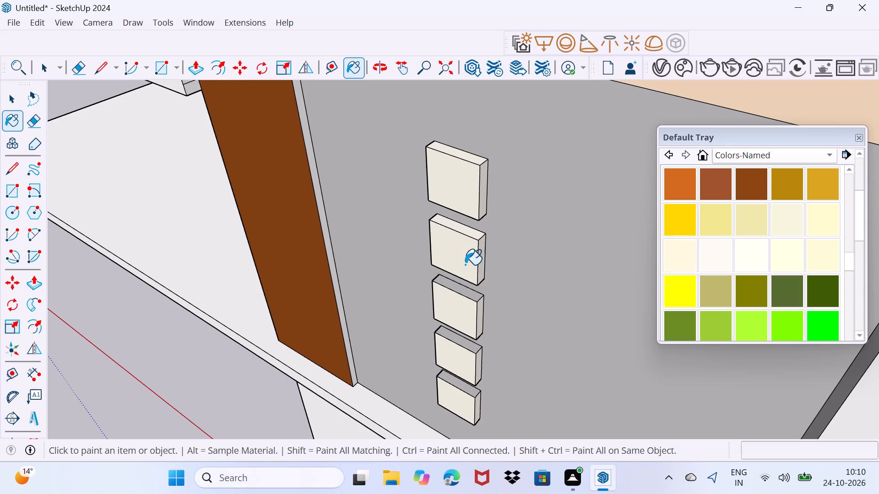
click(468, 295)
click(460, 343)
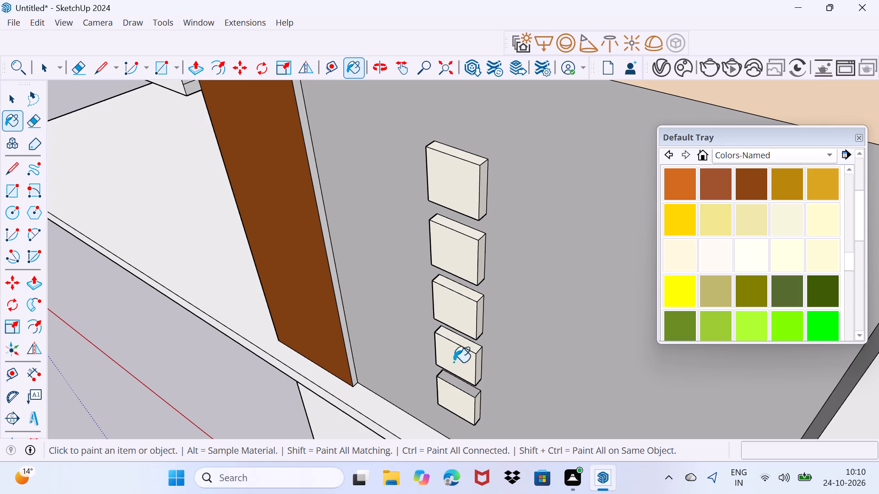
click(457, 386)
Paint the undersides of the five raised squares in the same off-white.
middle_drag(445, 400, 529, 299)
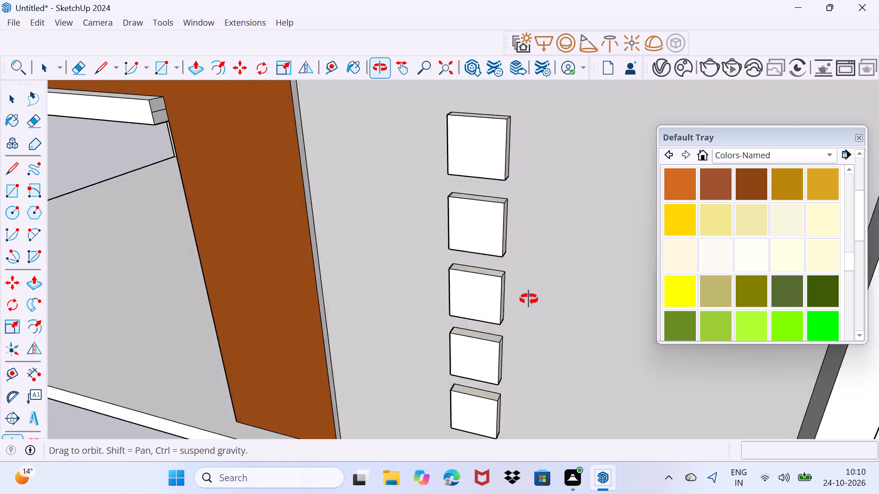
middle_drag(529, 299, 603, 112)
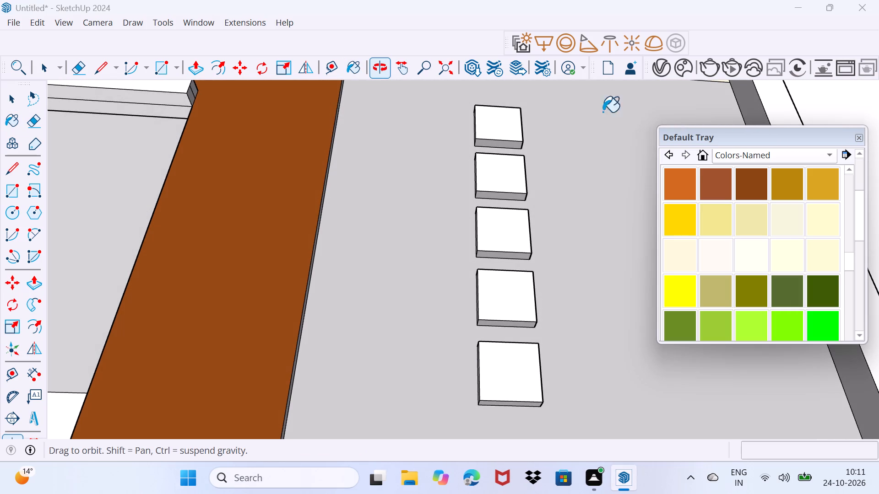
click(526, 403)
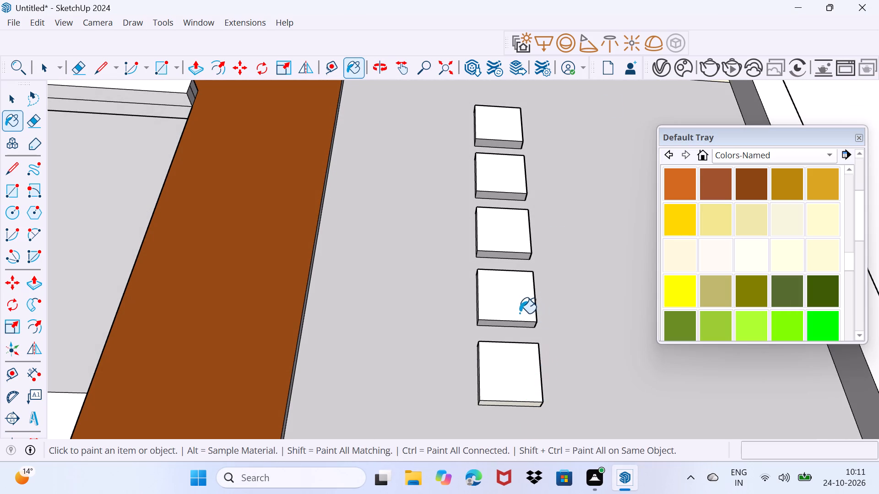
click(517, 324)
click(516, 254)
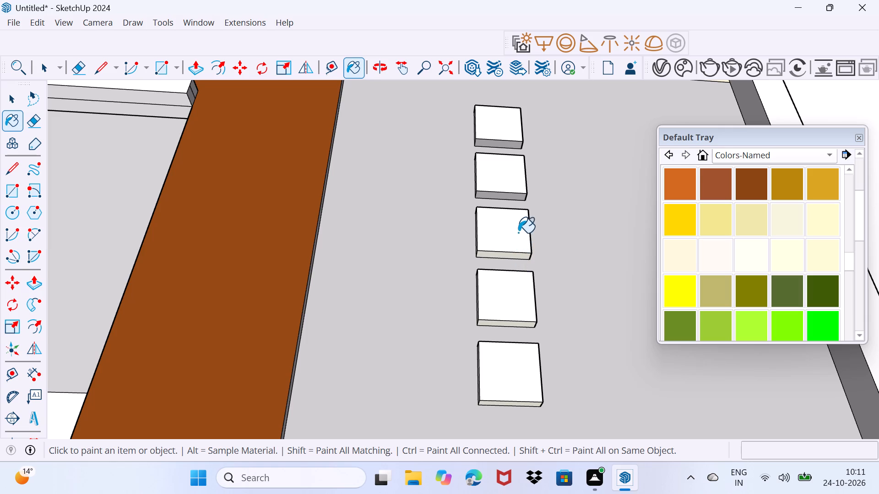
click(515, 193)
scroll(514, 197, up, 4)
click(514, 197)
click(510, 121)
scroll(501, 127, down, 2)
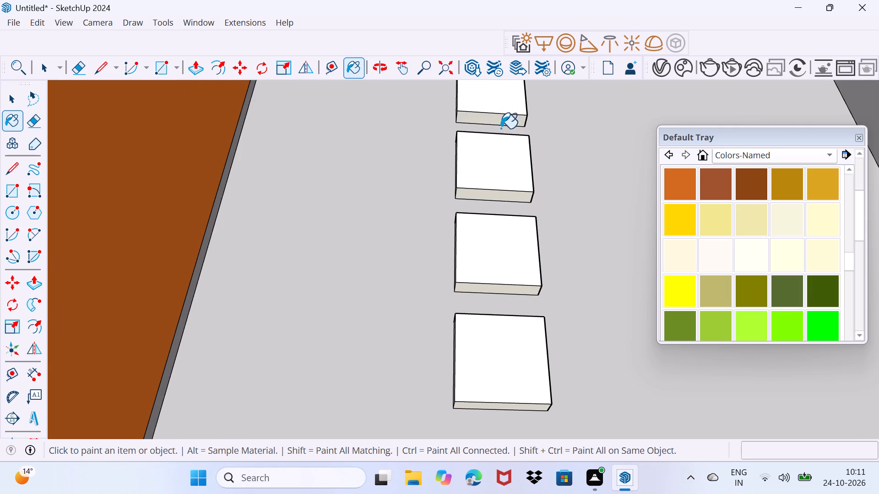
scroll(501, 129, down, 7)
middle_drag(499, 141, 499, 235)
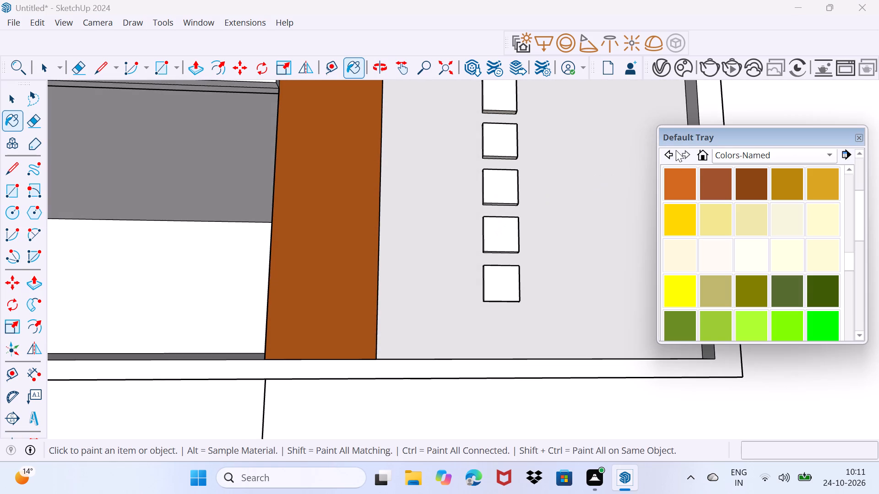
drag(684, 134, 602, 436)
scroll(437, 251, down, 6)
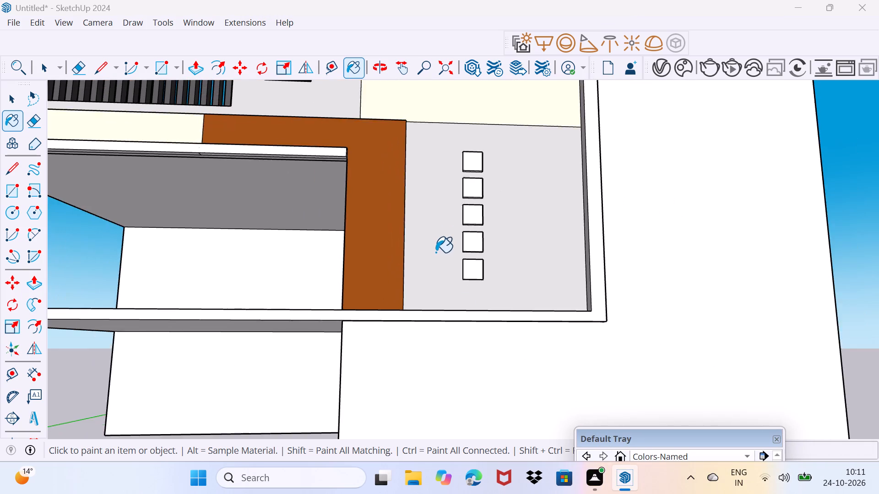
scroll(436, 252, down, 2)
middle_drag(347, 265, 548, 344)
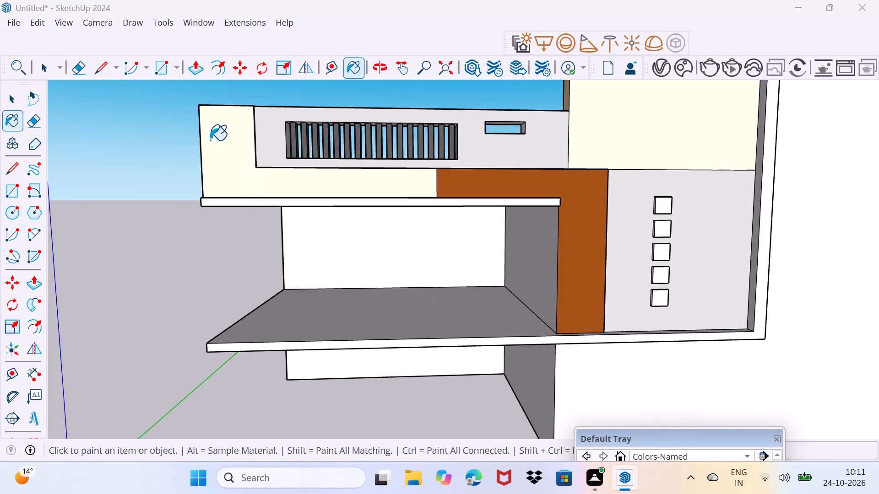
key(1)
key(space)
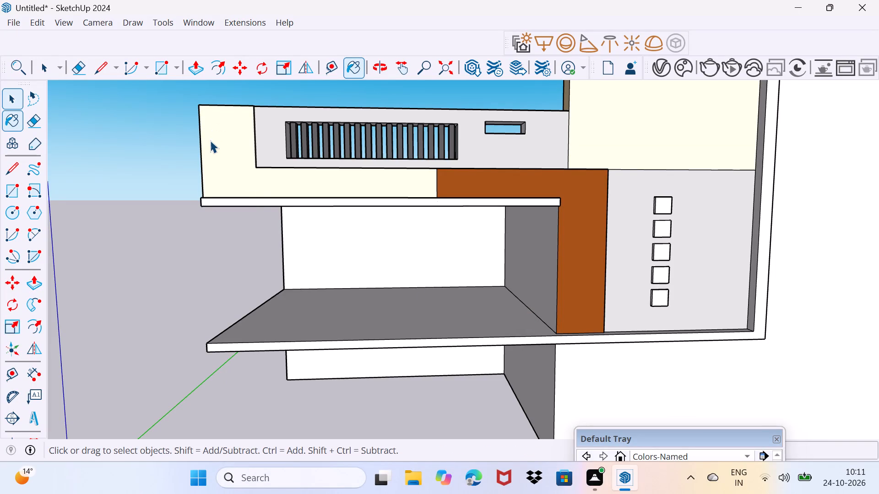
Draw a small square on the peach parapet face, near its upper outer corner beside the barred opening's grey panel.
middle_drag(189, 168, 284, 180)
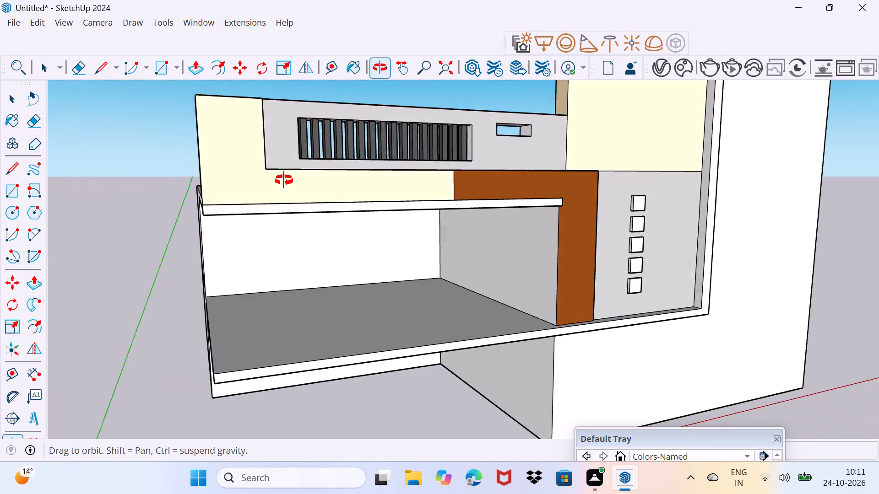
middle_drag(284, 180, 285, 180)
scroll(224, 139, up, 1)
key(r)
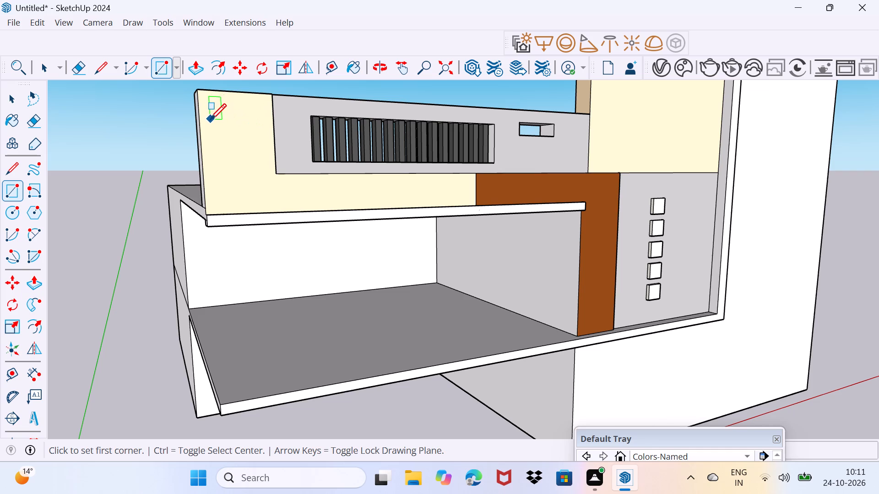
click(209, 119)
click(223, 135)
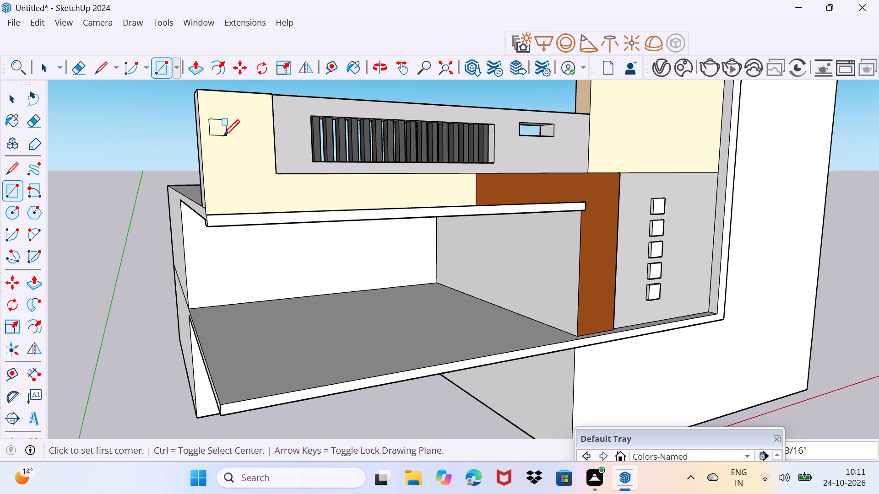
Select the small square's four edges and copy them sideways toward the grey panel, leaving a narrow gap.
key(space)
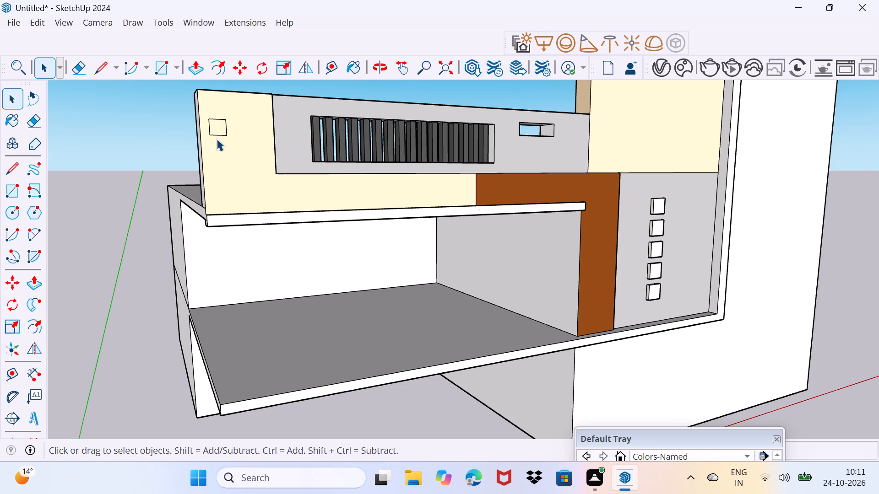
click(216, 134)
ctrl+click(209, 124)
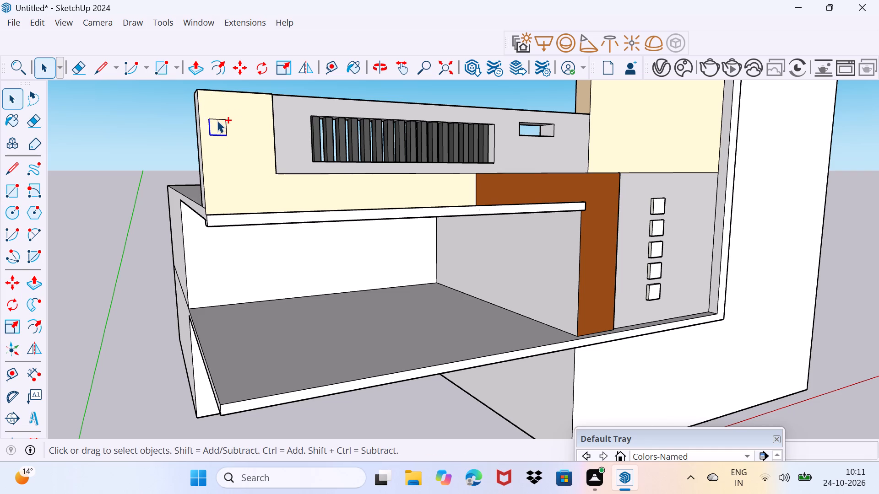
ctrl+click(217, 117)
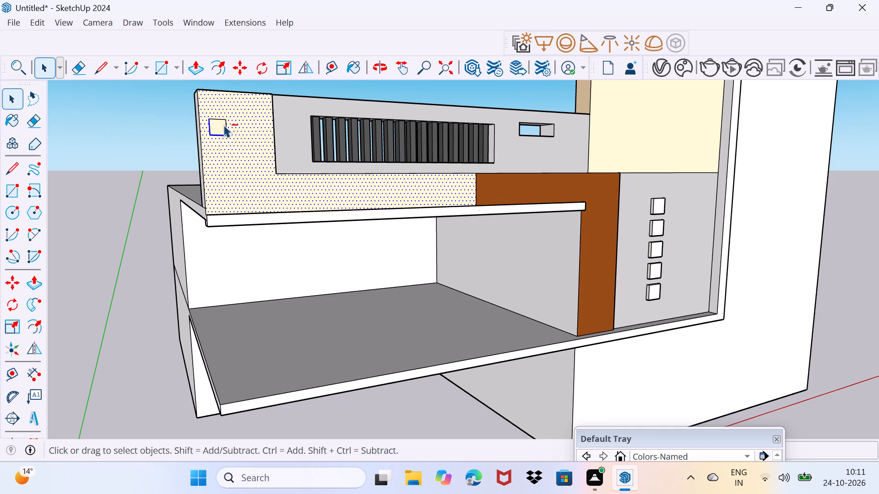
ctrl+shift+click(233, 120)
ctrl+click(222, 118)
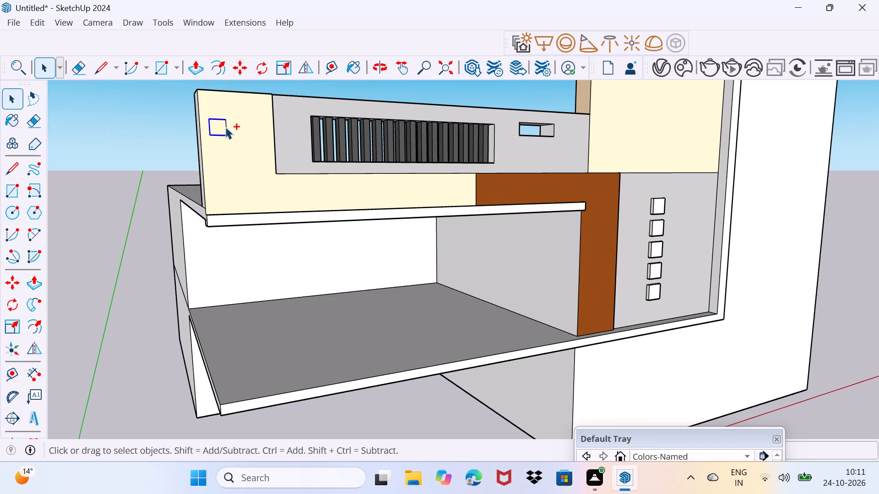
ctrl+click(226, 127)
key(m)
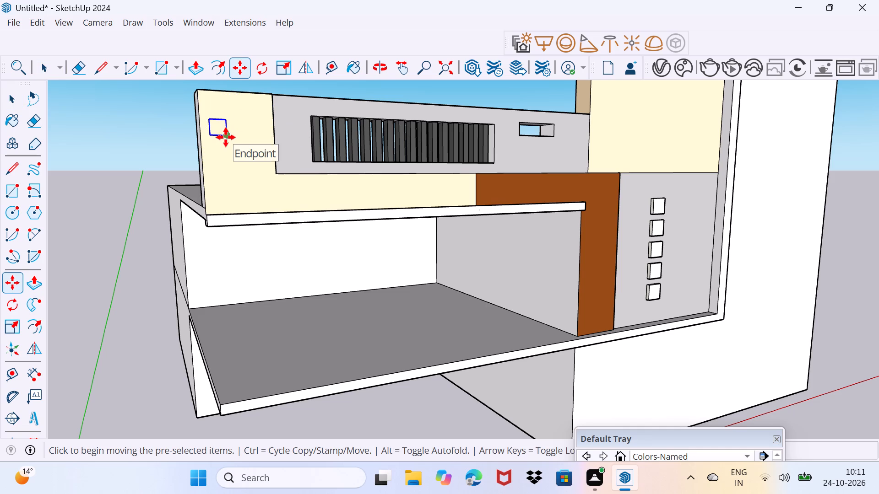
click(226, 137)
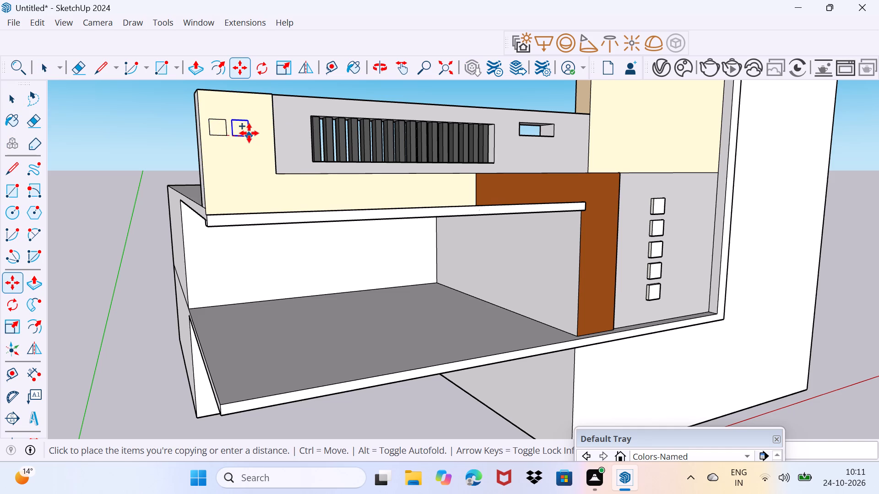
click(246, 133)
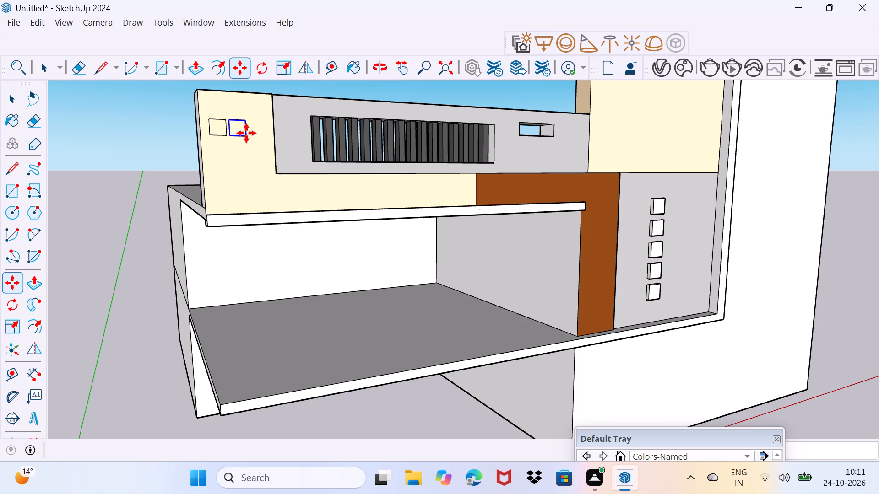
Copy the square outline below the second square and again below the first, completing a two-by-two grid.
click(248, 134)
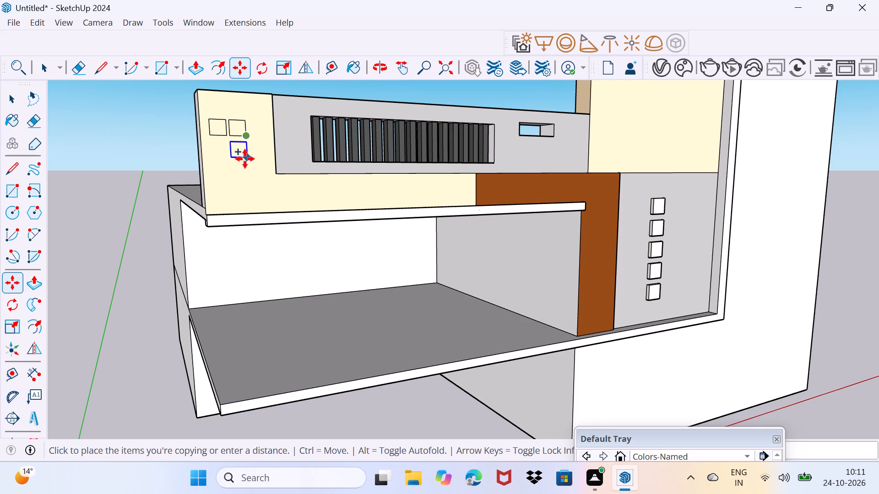
click(245, 156)
click(231, 158)
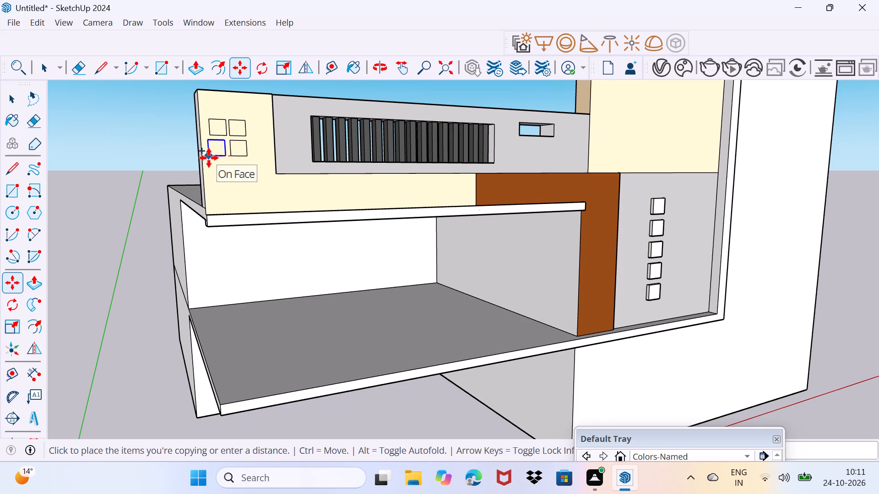
click(212, 158)
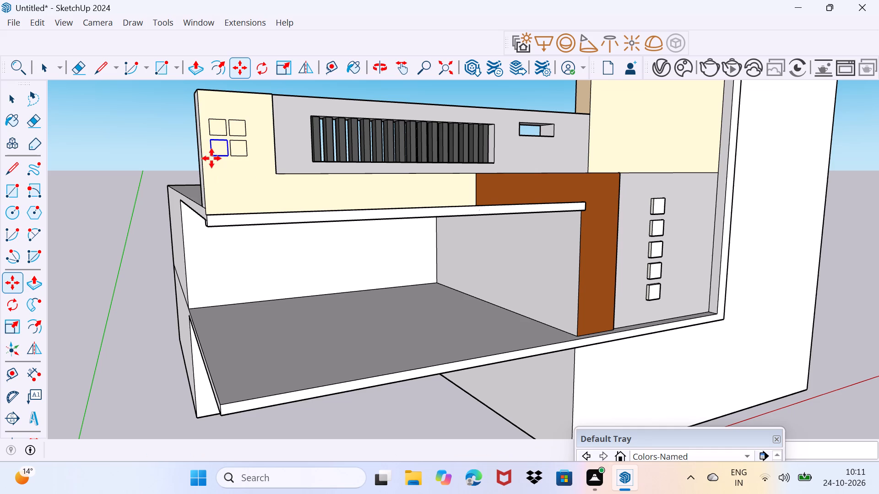
key(space)
key(Escape)
key(Escape)
key(space)
key(space)
key(Escape)
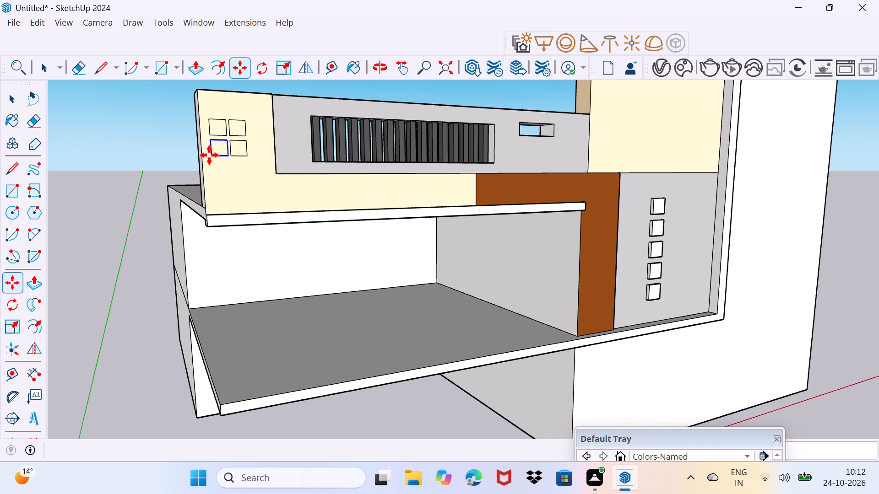
click(153, 239)
Push/Pull the lower square nearest the parapet's outer edge outward by 0.5".
click(222, 171)
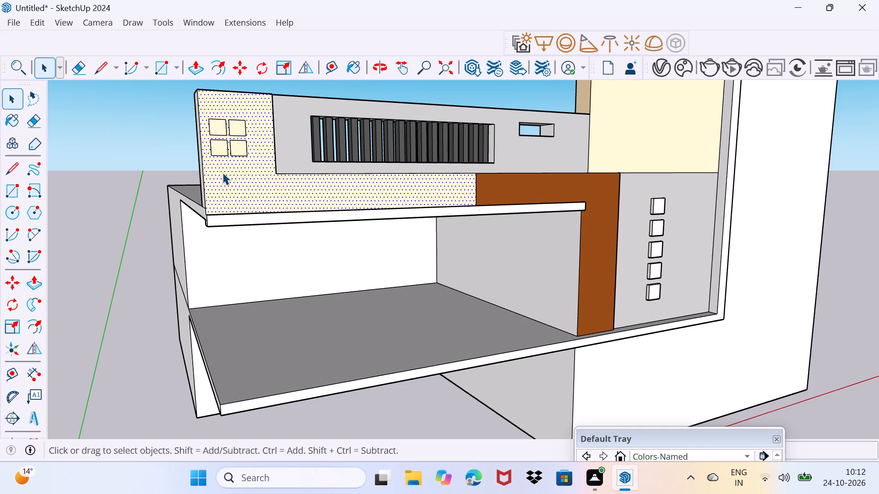
drag(221, 174, 241, 150)
scroll(185, 161, up, 4)
click(253, 136)
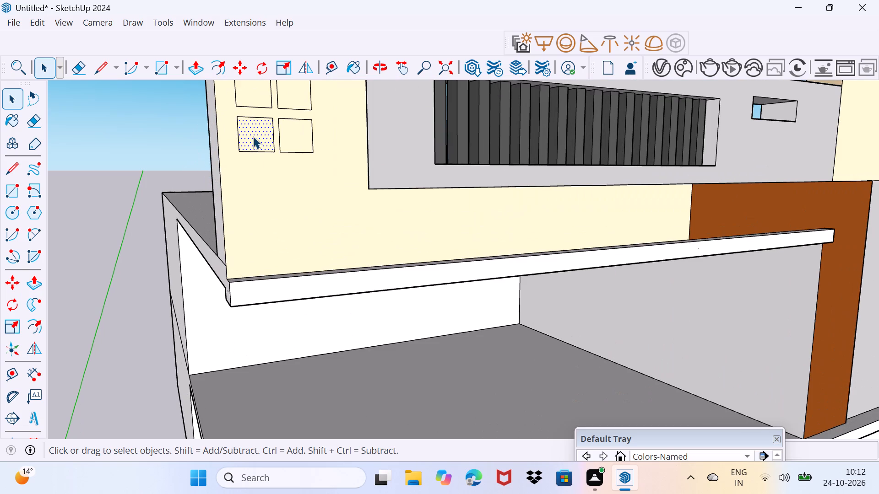
key(p)
click(253, 136)
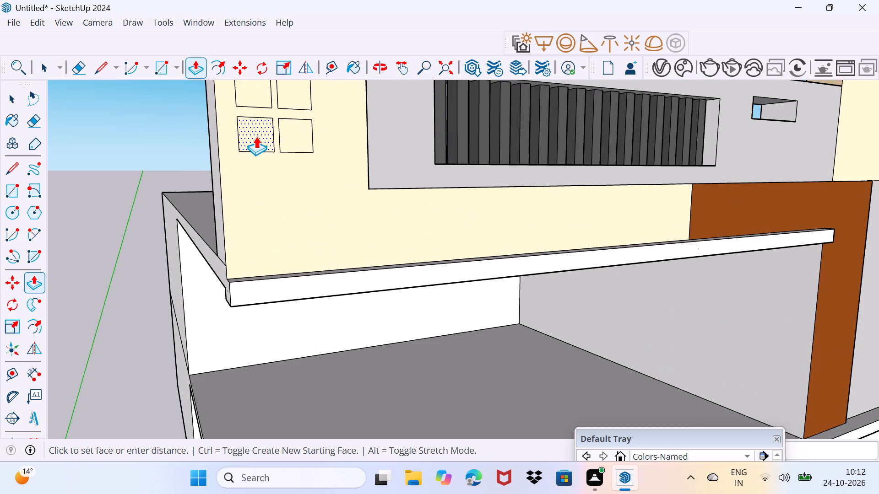
key(0)
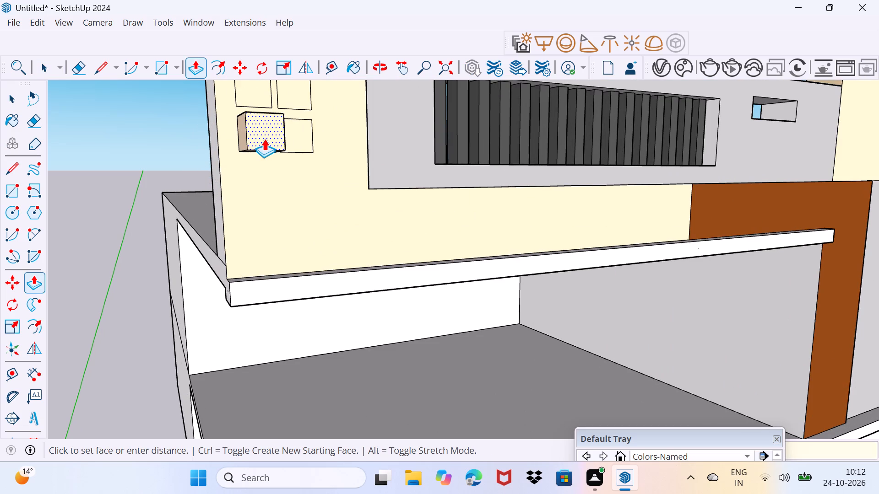
key(period)
key(5)
key(shift+quotedbl)
key(Return)
Adjust the lower outer square's projection freehand and pull the other three squares out flush with it, about 1 9/16".
scroll(264, 139, up, 2)
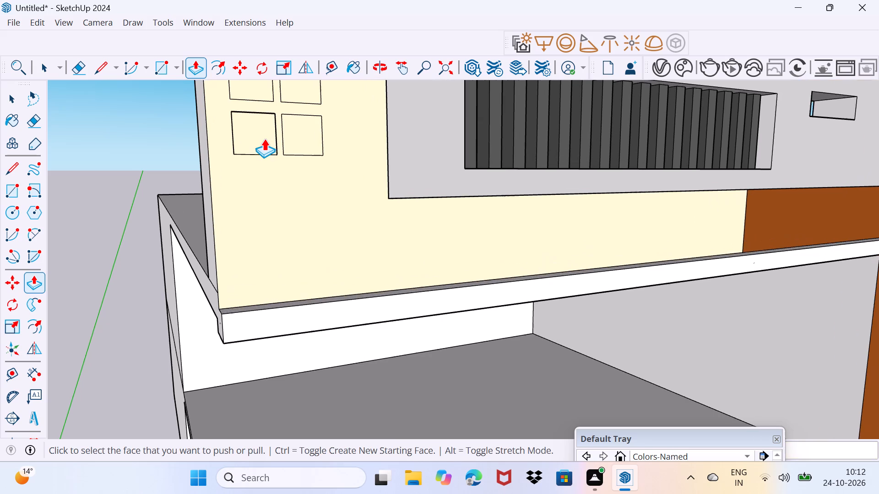
middle_drag(257, 140, 307, 182)
click(306, 186)
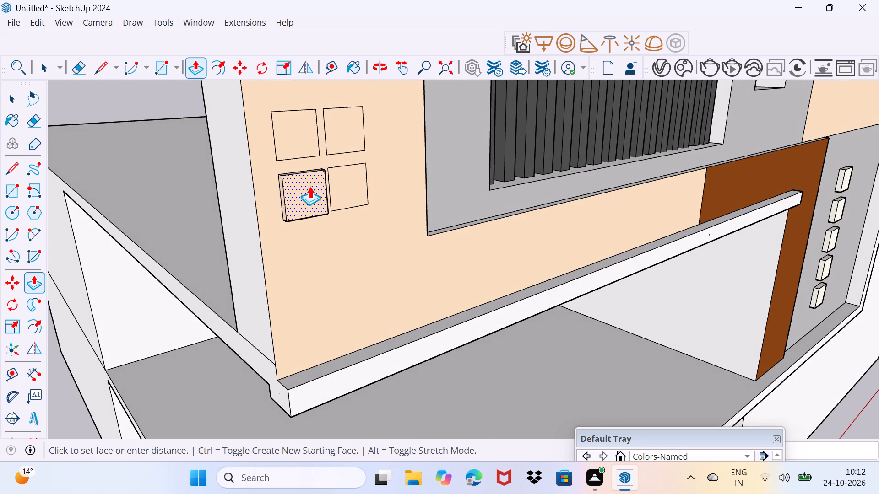
click(309, 186)
click(350, 179)
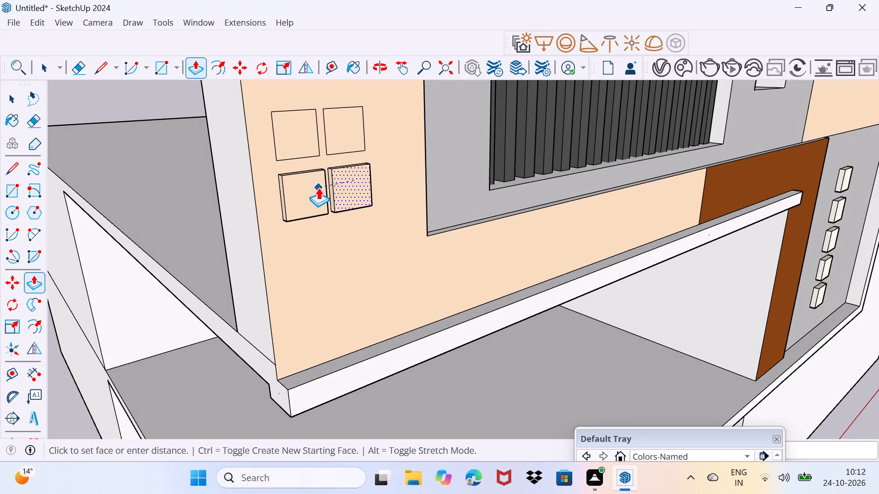
click(318, 188)
click(308, 134)
click(314, 181)
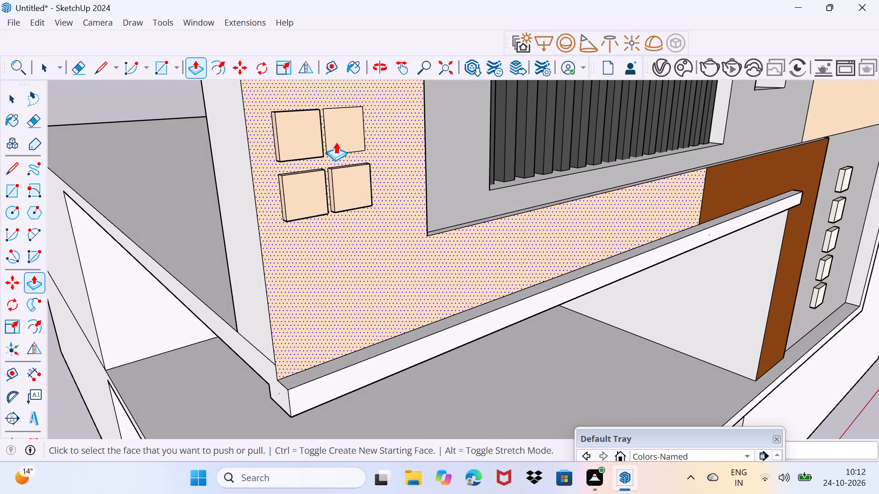
click(341, 133)
click(349, 175)
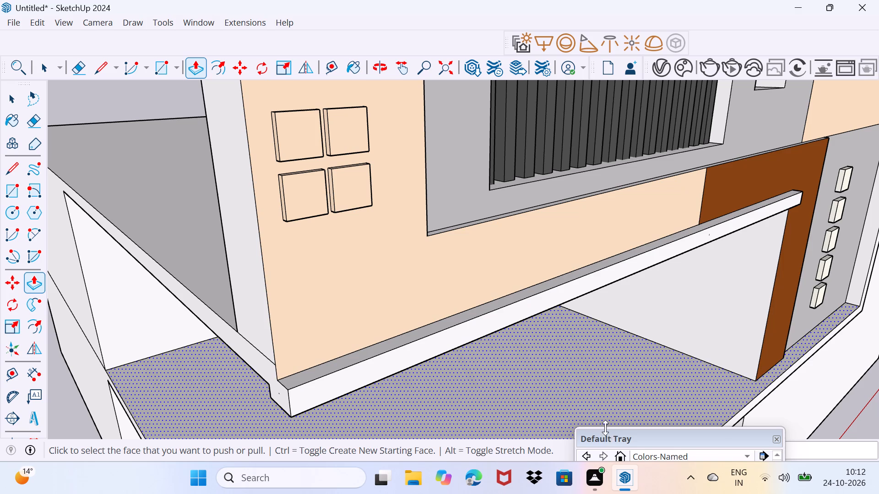
Choose white from the Colors-Named materials and paint the front faces of the four raised parapet squares.
drag(611, 438, 648, 220)
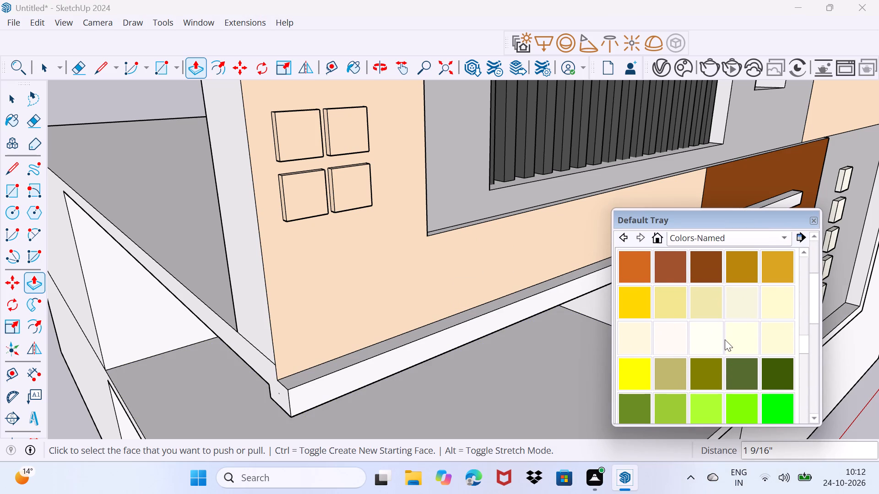
scroll(725, 341, down, 4)
middle_click(725, 342)
scroll(725, 342, down, 3)
scroll(725, 342, up, 2)
scroll(725, 342, down, 3)
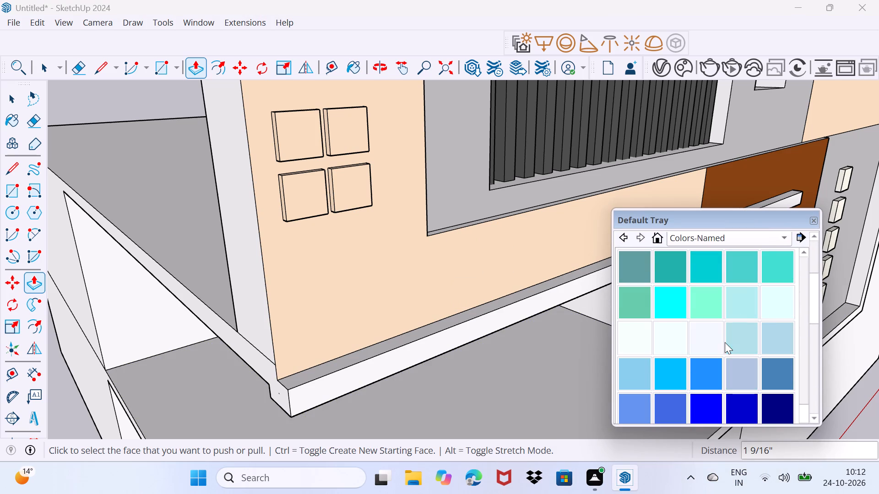
scroll(725, 342, down, 11)
scroll(724, 342, up, 4)
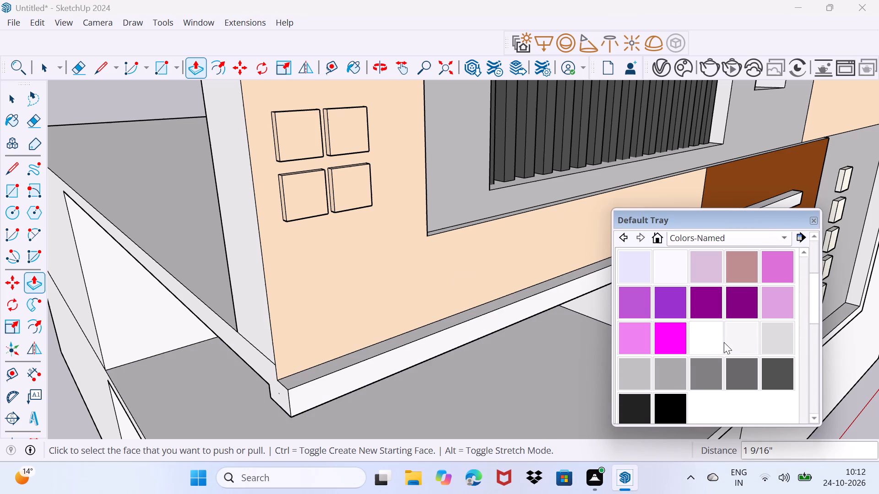
click(710, 338)
click(348, 192)
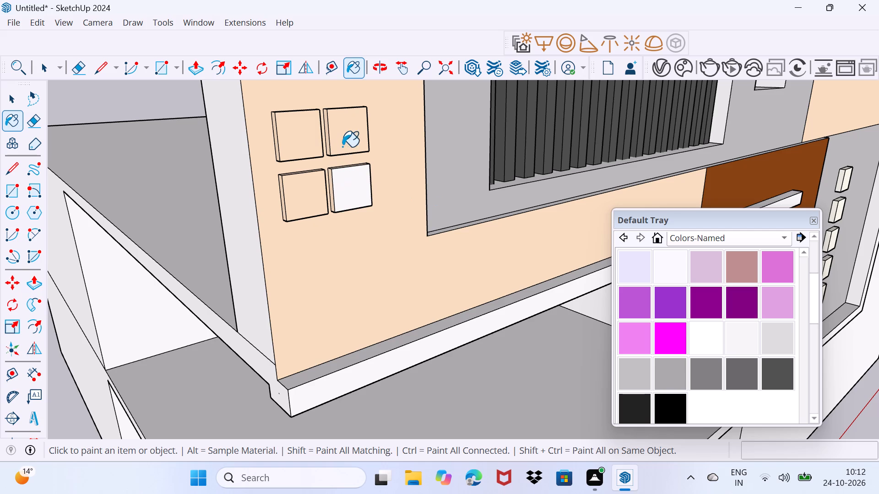
click(342, 146)
click(293, 129)
click(312, 185)
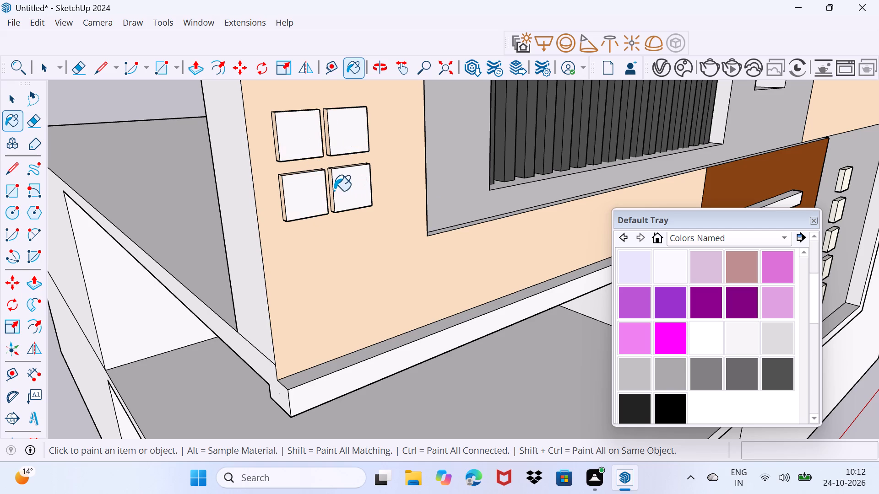
Paint the side faces toward the parapet's outer edge on all four raised squares in the same white.
scroll(295, 194, up, 1)
middle_drag(295, 194, 358, 207)
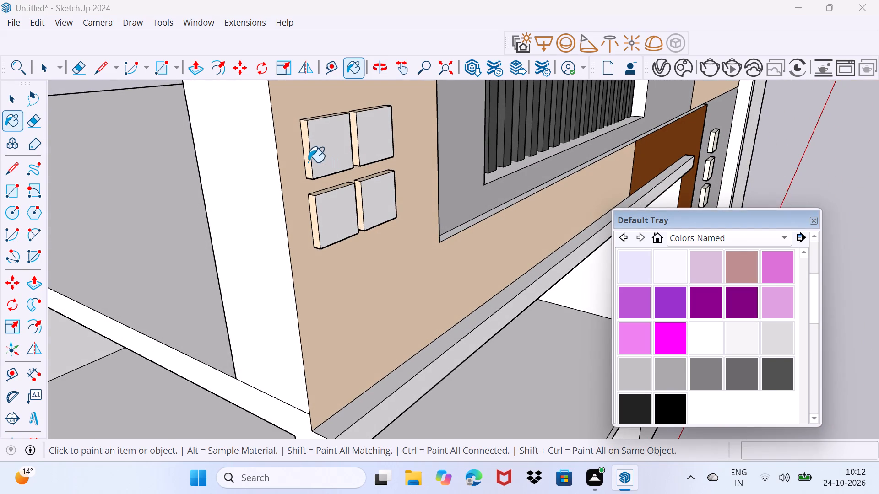
click(308, 162)
click(355, 136)
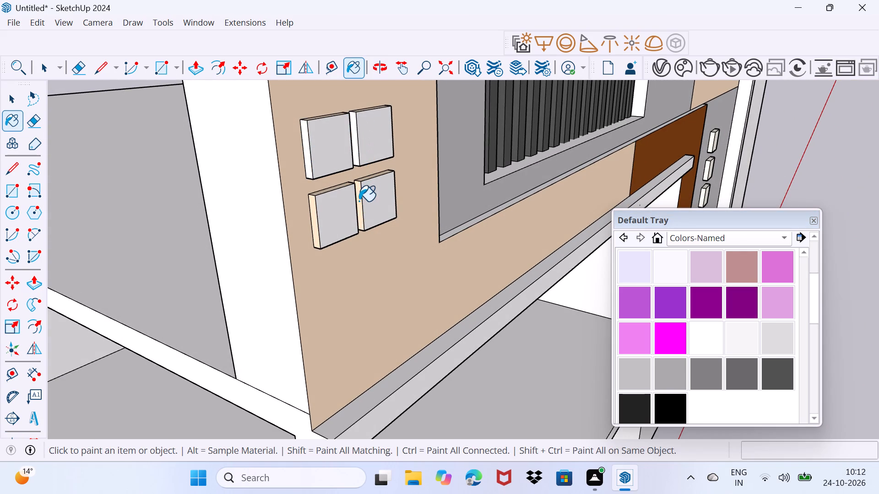
click(359, 201)
click(315, 217)
Paint the top faces of the upper two raised parapet squares in the same white.
middle_drag(394, 181, 346, 198)
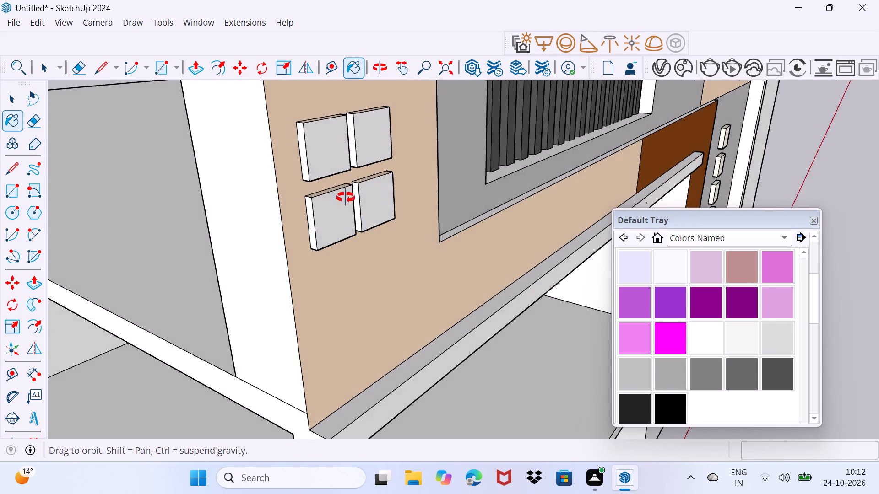
middle_drag(346, 198, 231, 378)
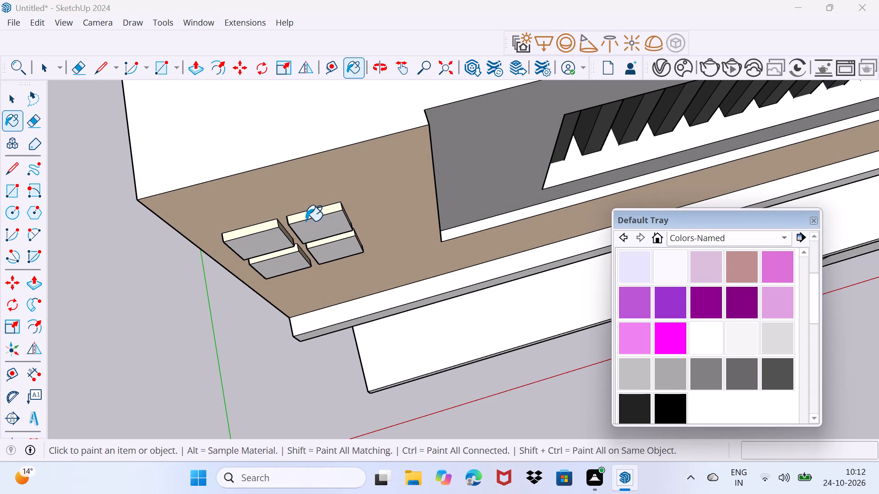
click(306, 219)
click(261, 225)
Examine the coloured front, then the end and rear of the parapet and tall front wall.
middle_drag(365, 247, 410, 107)
scroll(403, 138, down, 1)
scroll(375, 236, down, 2)
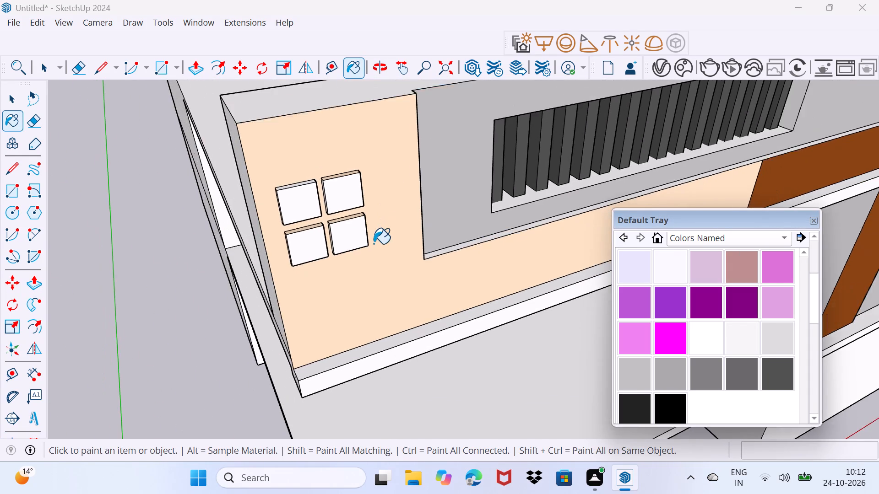
scroll(372, 246, down, 8)
middle_drag(412, 289, 438, 233)
shift+middle_drag(438, 233, 133, 343)
scroll(310, 228, down, 2)
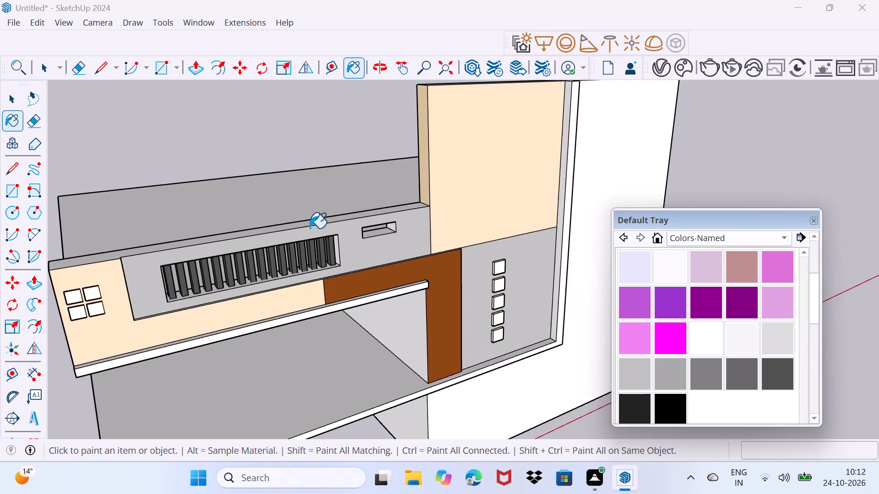
scroll(310, 228, down, 3)
middle_drag(315, 250, 559, 250)
scroll(559, 250, down, 1)
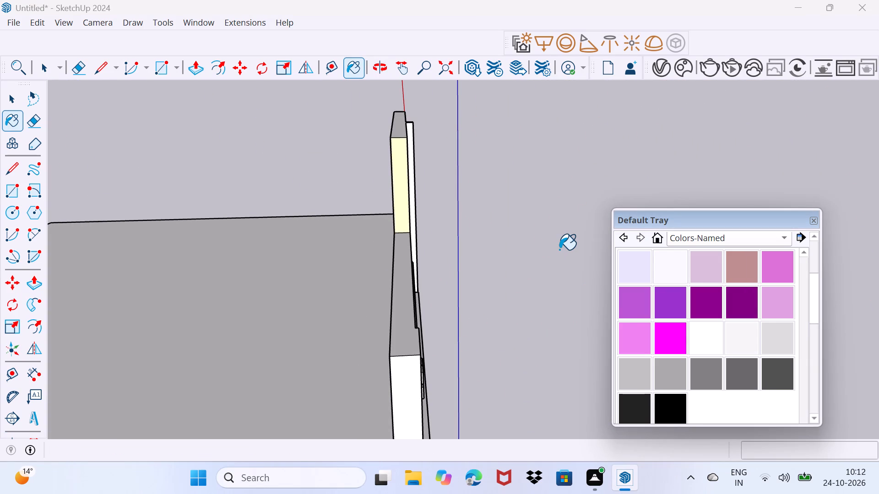
scroll(418, 228, down, 2)
middle_drag(365, 243, 429, 245)
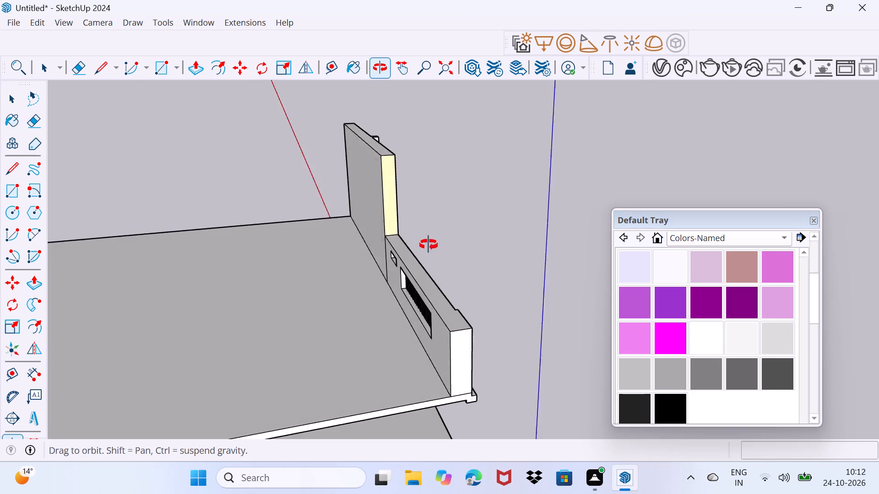
middle_drag(429, 245, 441, 238)
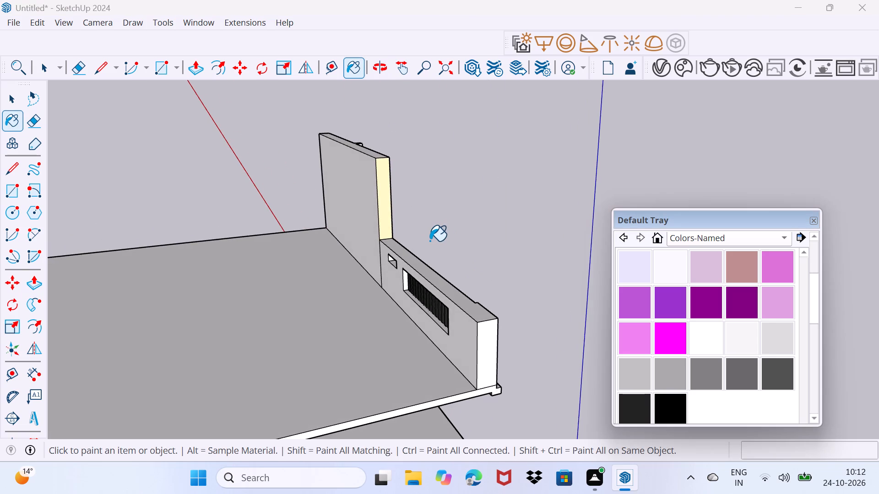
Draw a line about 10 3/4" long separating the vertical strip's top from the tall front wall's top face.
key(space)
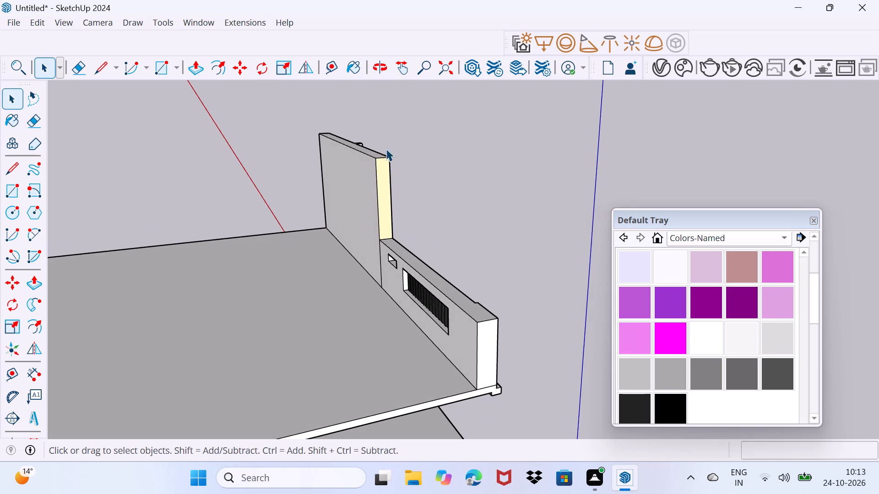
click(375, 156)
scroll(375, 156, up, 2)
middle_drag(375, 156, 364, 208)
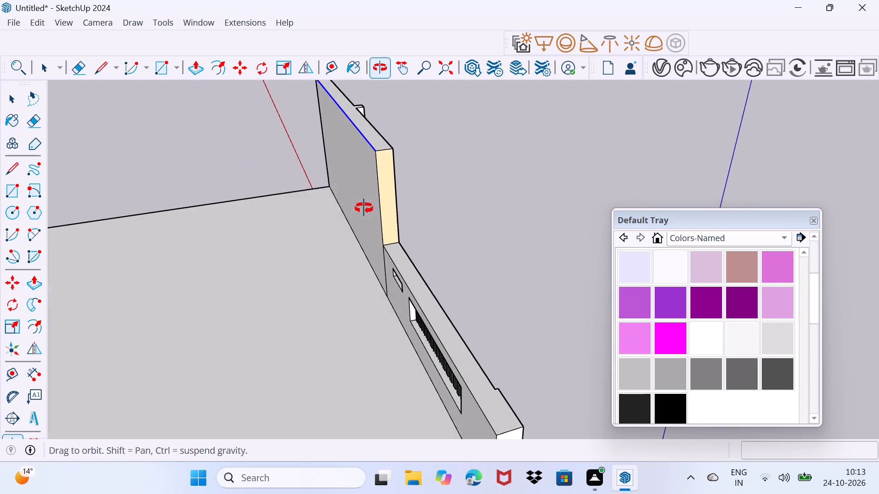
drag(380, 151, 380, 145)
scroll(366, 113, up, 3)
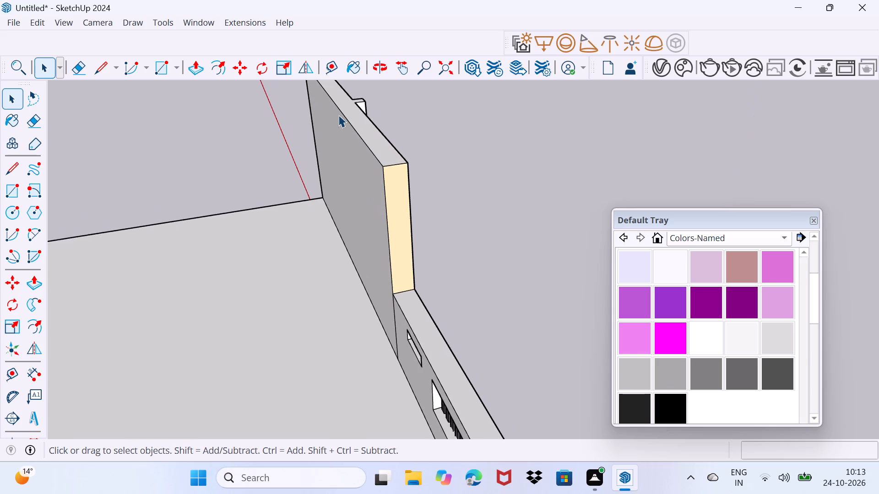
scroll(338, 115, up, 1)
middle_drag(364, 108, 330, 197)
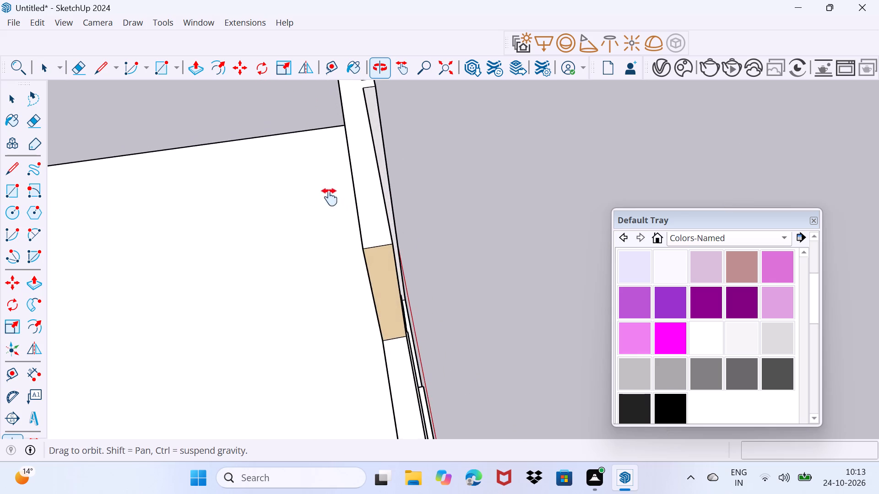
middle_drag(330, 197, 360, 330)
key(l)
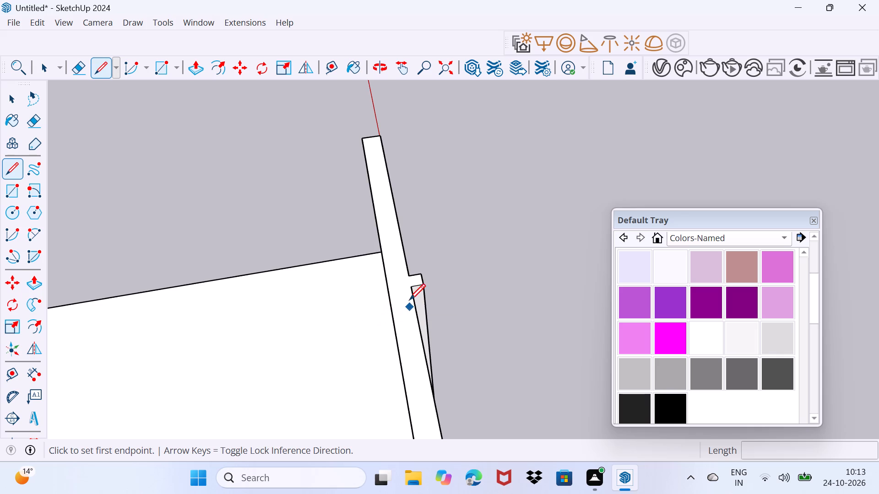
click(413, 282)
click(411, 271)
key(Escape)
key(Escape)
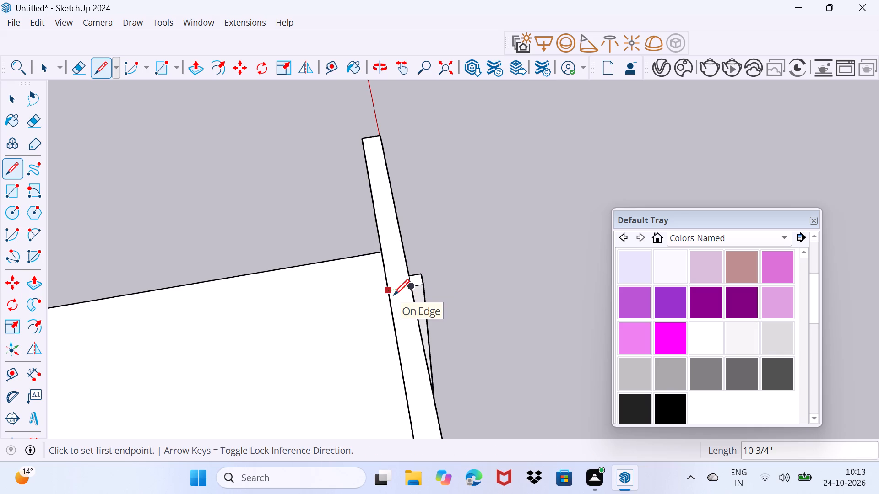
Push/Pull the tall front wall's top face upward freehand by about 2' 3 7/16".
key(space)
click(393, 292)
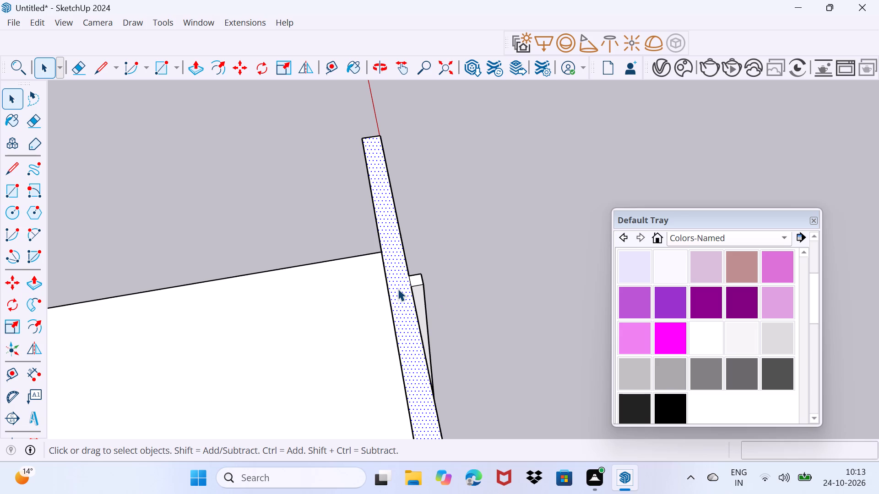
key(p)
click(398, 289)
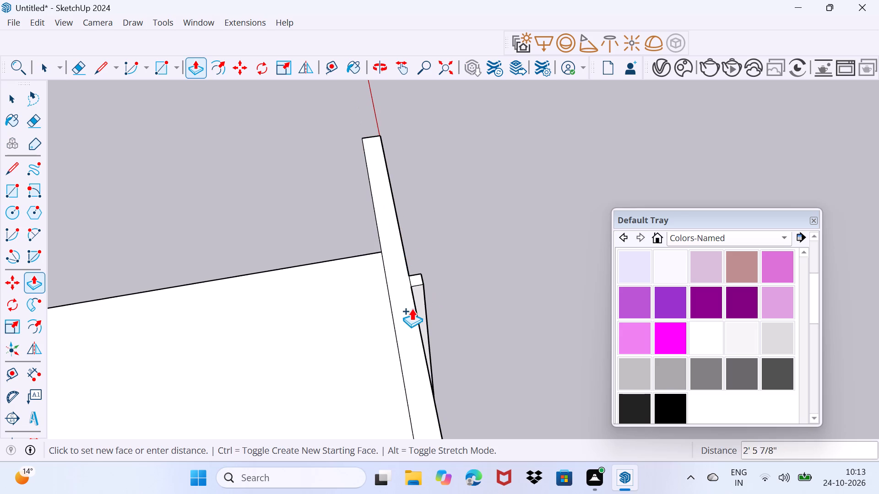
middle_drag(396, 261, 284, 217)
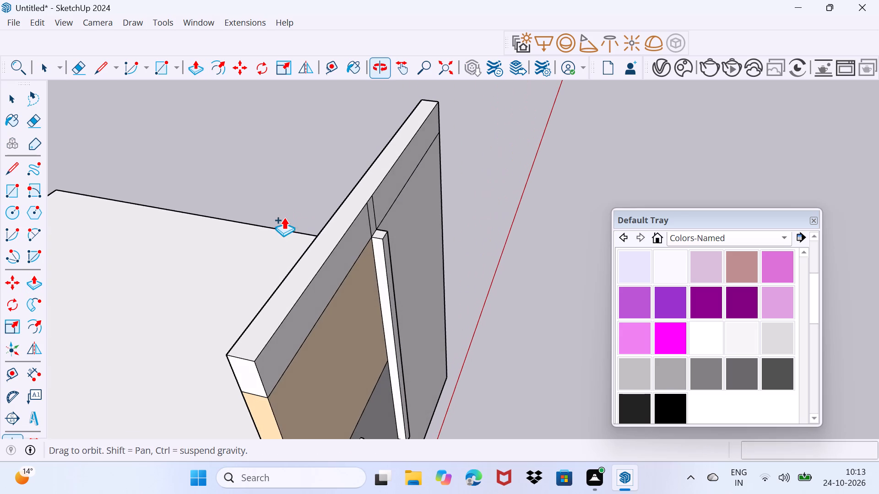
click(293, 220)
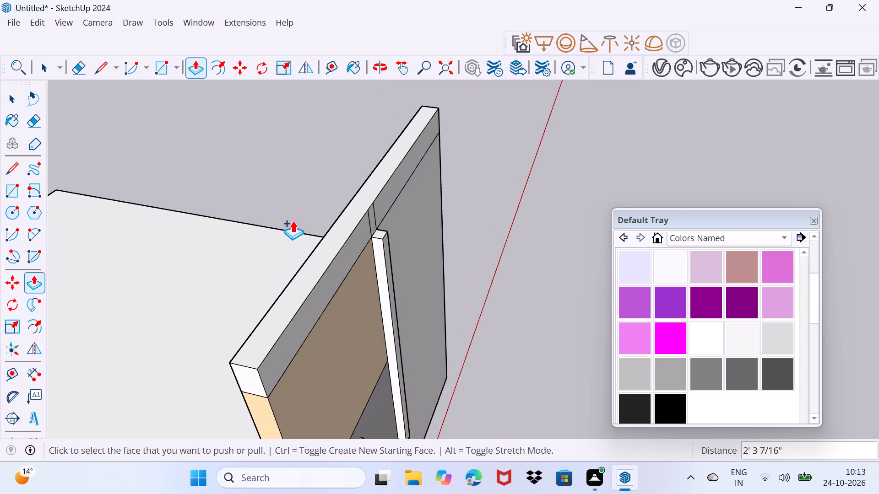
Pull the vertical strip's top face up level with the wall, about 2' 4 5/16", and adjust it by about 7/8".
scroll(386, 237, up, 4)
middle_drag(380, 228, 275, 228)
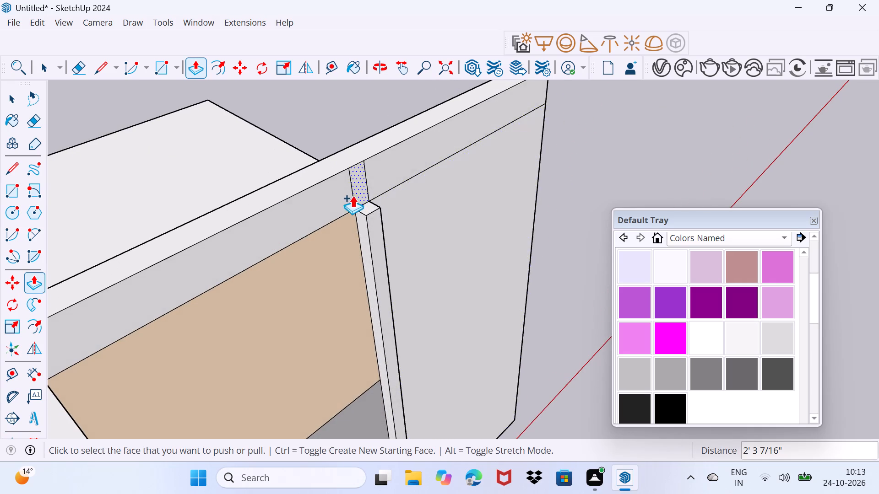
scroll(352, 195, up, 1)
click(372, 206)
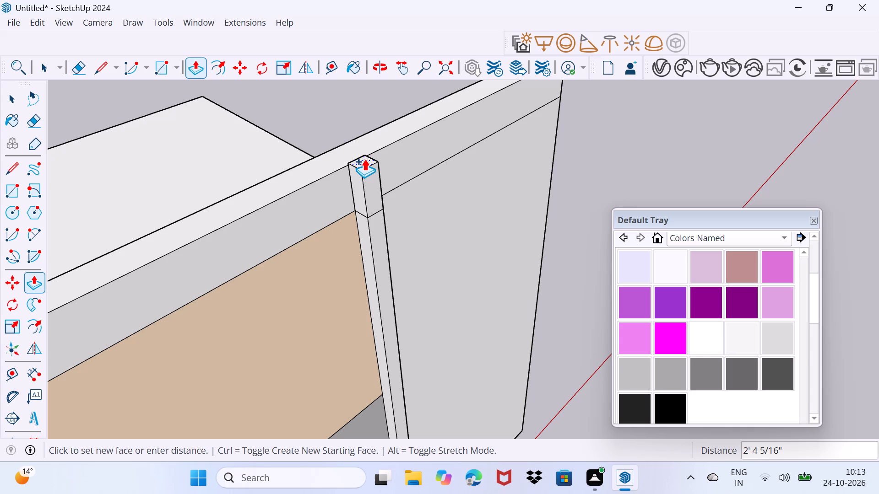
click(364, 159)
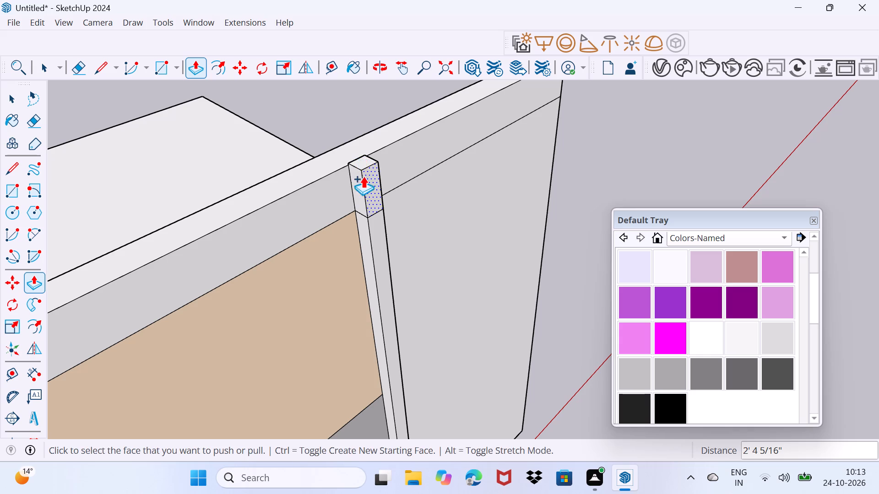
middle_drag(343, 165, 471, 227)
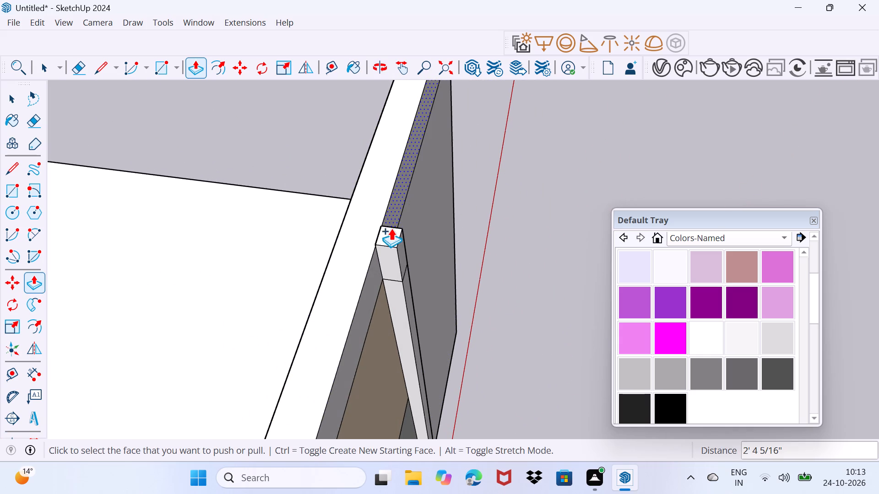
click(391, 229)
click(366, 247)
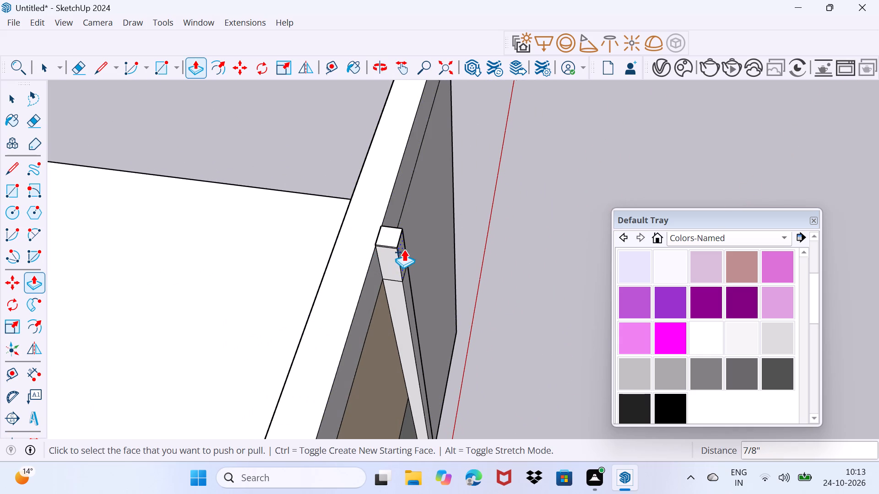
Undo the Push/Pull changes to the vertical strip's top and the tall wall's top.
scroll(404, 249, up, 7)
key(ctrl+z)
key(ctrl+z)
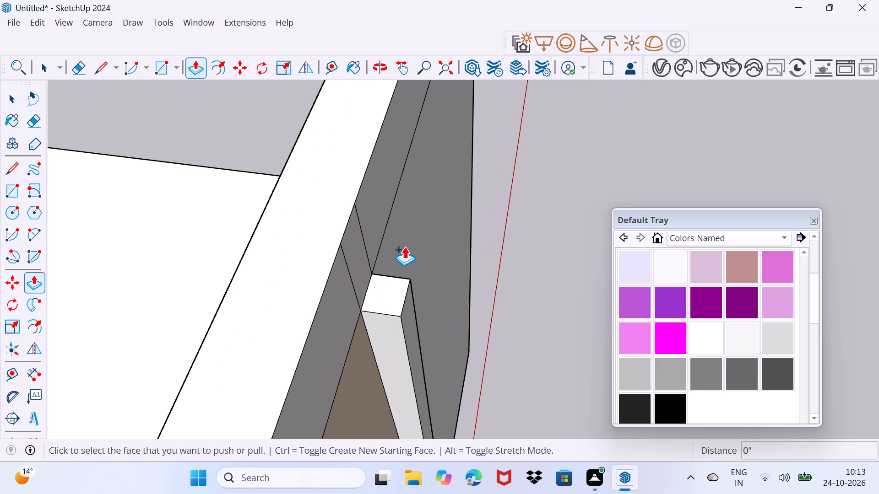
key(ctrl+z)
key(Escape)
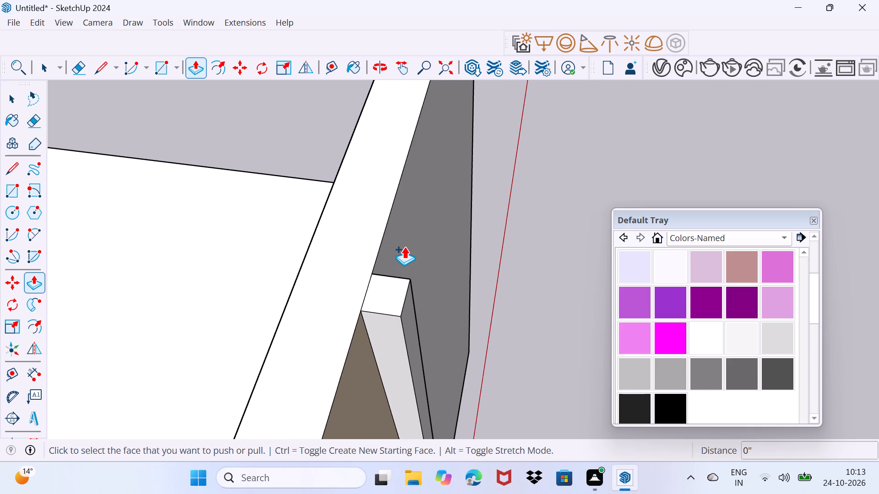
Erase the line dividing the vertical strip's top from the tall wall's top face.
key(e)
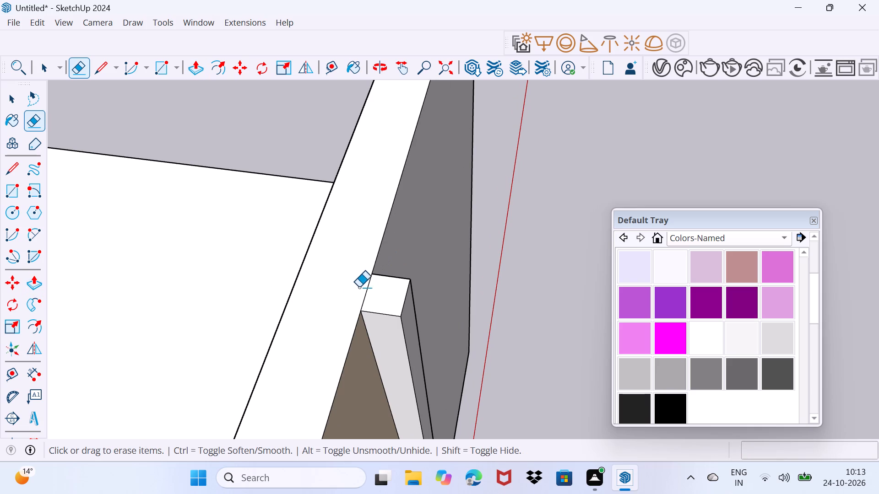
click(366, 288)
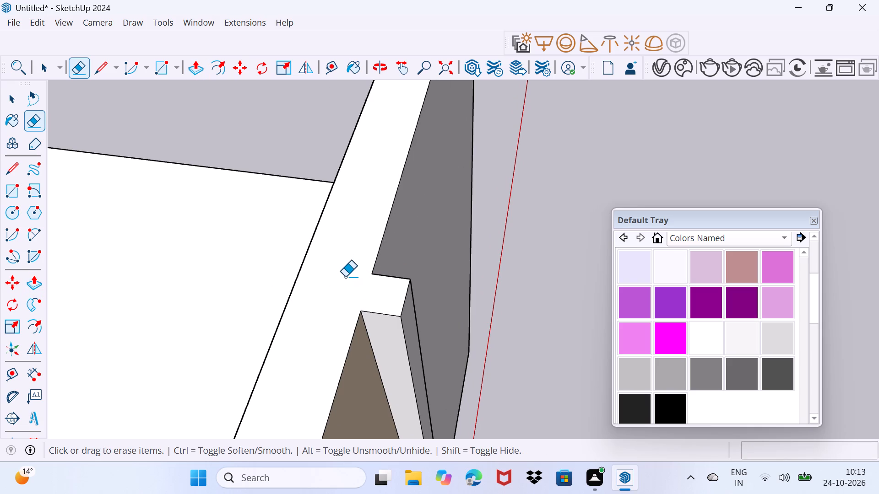
Push/Pull the combined top face of the tall front wall and vertical strip upward by 8".
key(space)
click(342, 275)
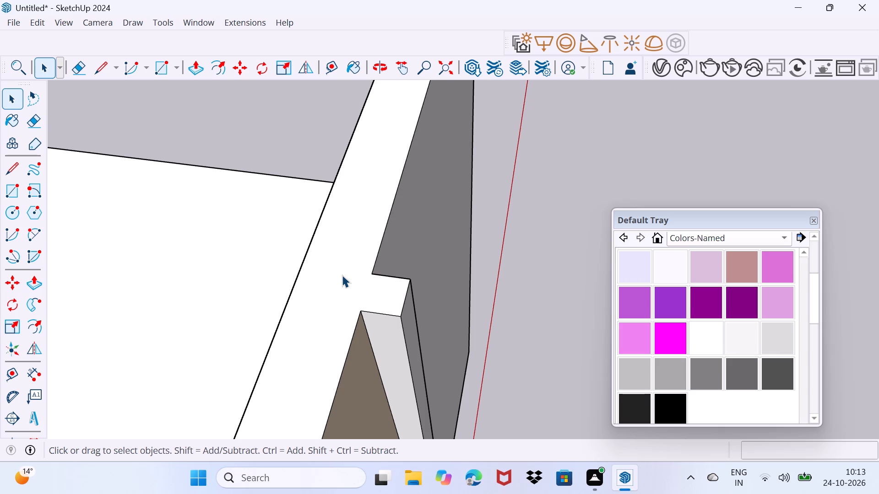
key(p)
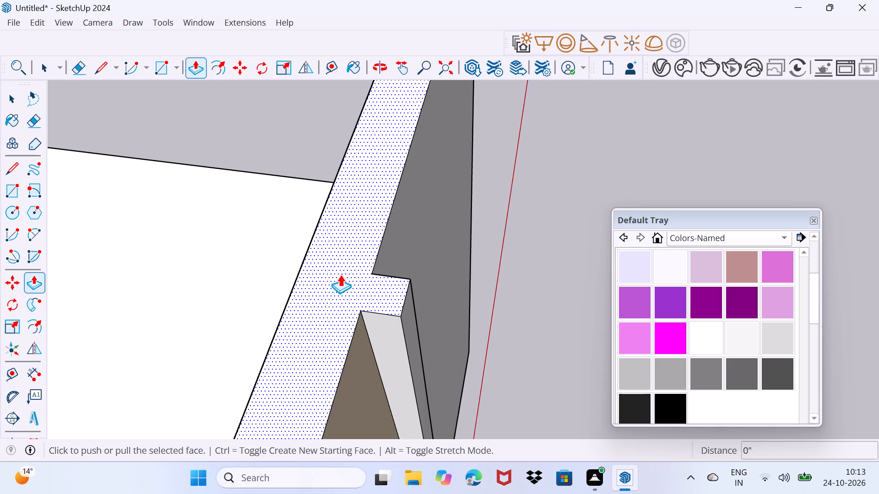
click(340, 274)
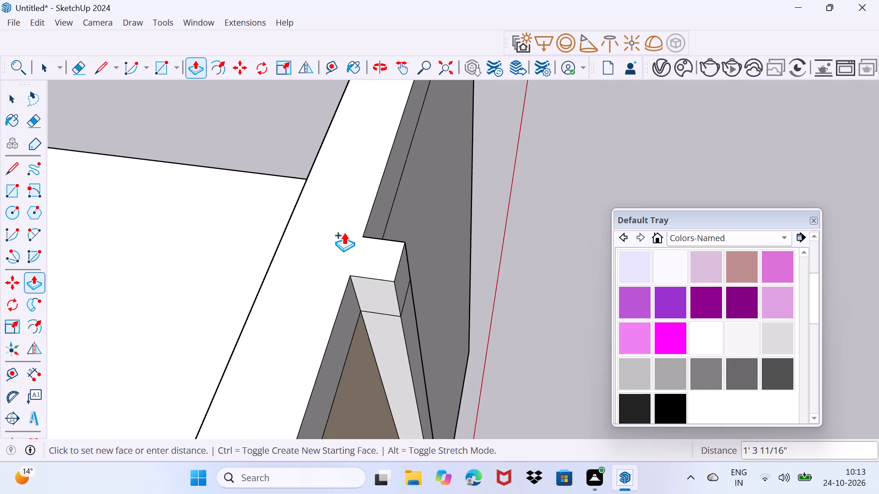
scroll(344, 232, down, 2)
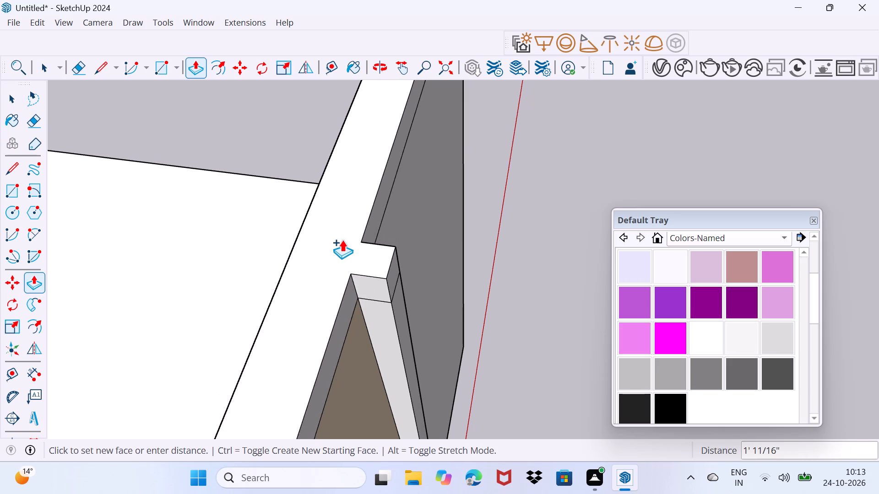
key(1)
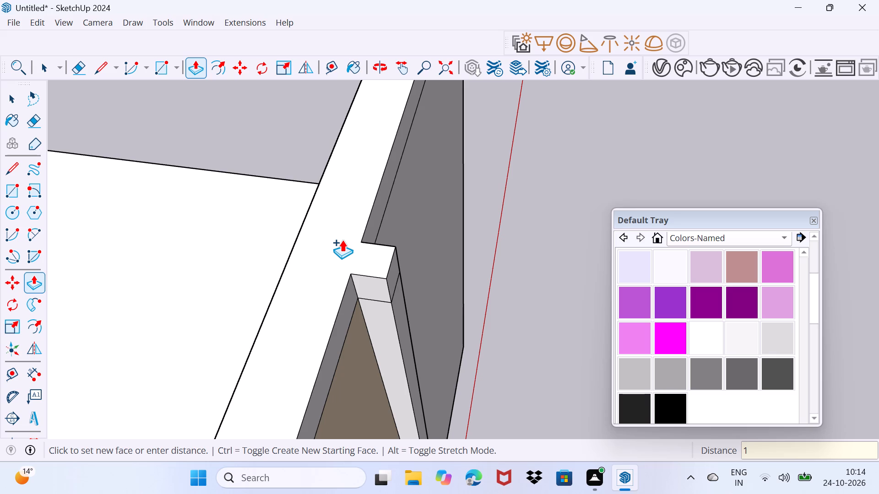
key(BackSpace)
key(8)
key(shift+quotedbl)
key(Return)
middle_drag(407, 309, 400, 309)
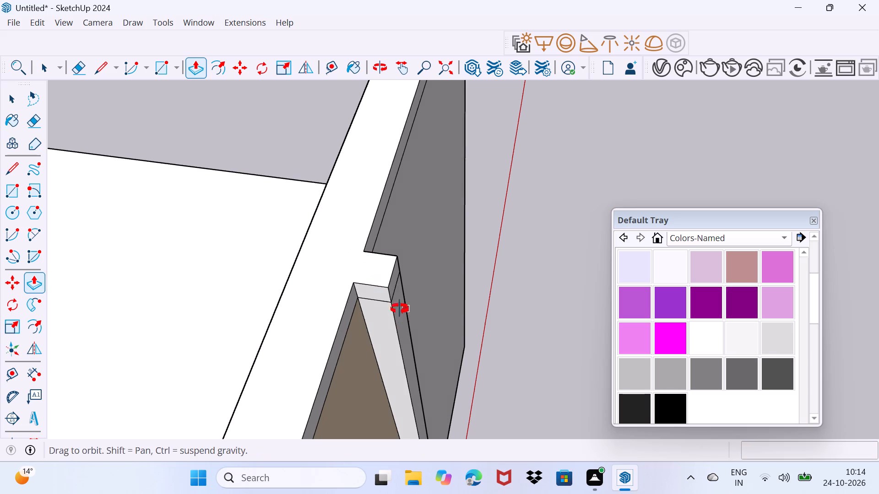
middle_drag(400, 309, 204, 213)
scroll(281, 283, down, 1)
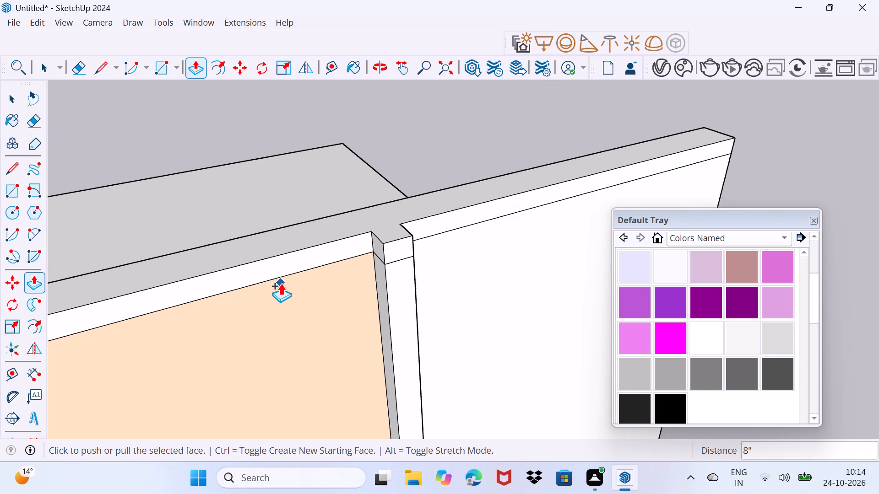
Push/Pull the rear face of the tall front wall's cap outward so the cap overhangs the roof behind.
middle_drag(282, 289, 591, 209)
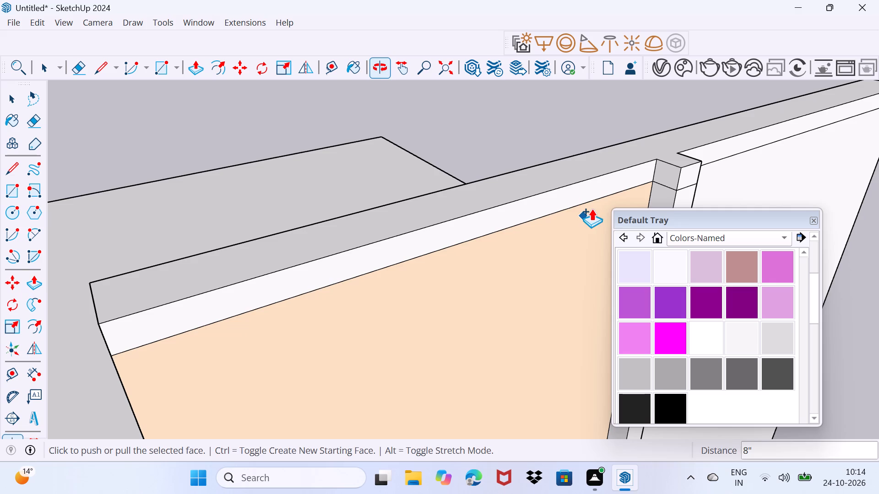
drag(682, 213, 676, 391)
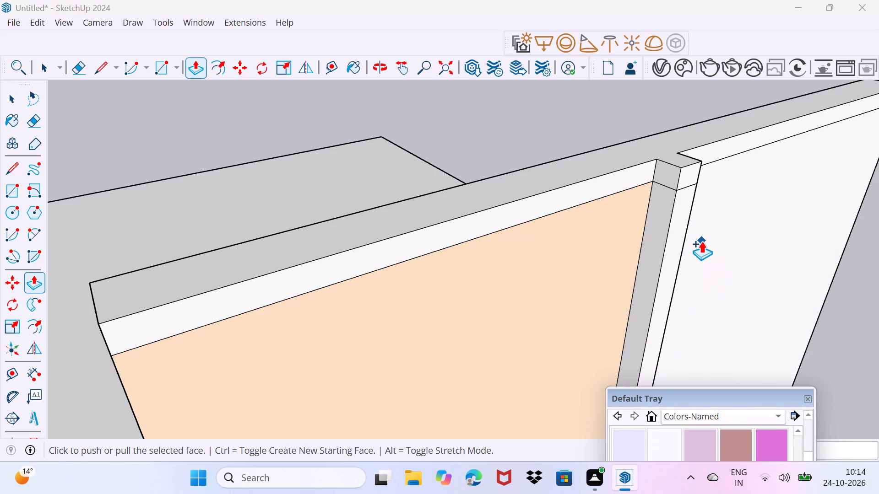
middle_drag(459, 226, 779, 213)
key(space)
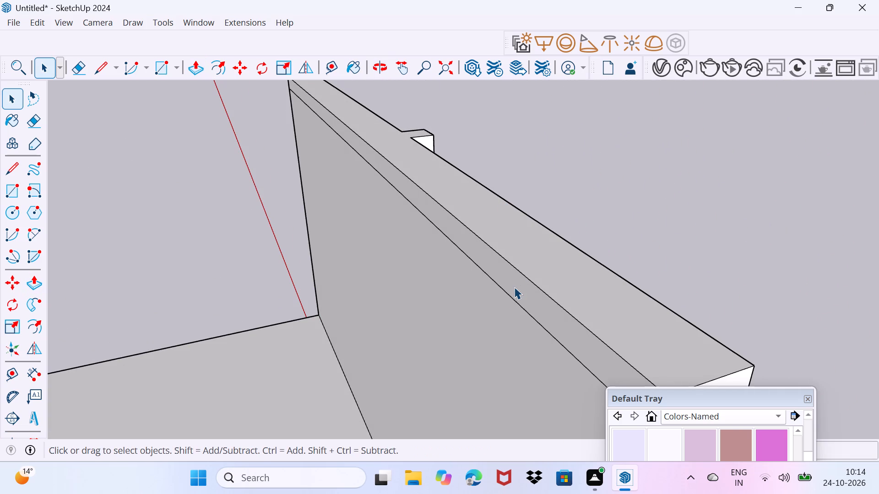
click(567, 331)
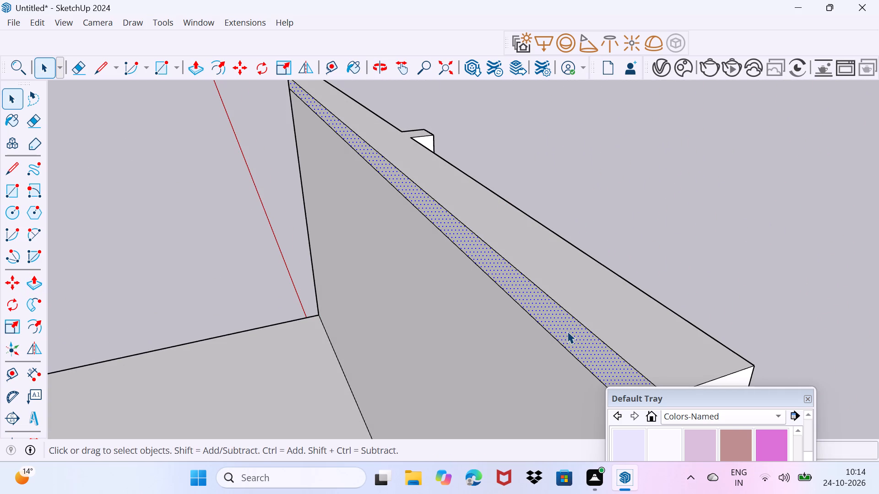
key(p)
click(567, 331)
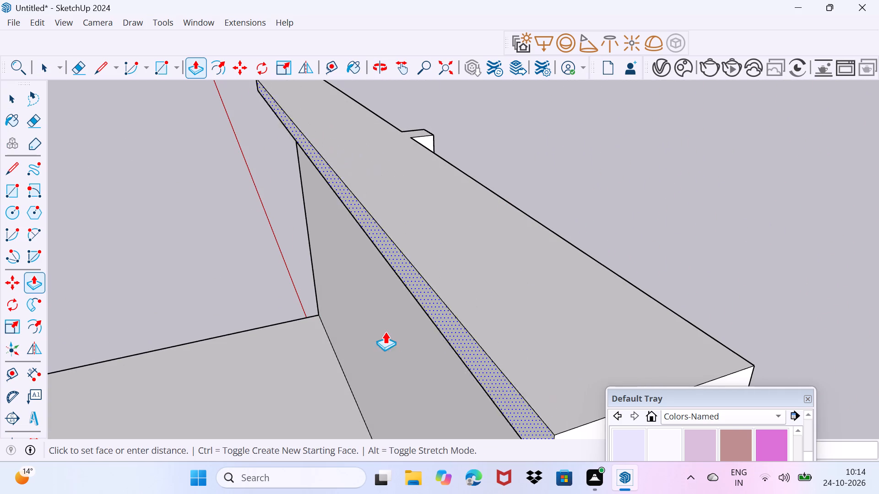
scroll(376, 332, down, 9)
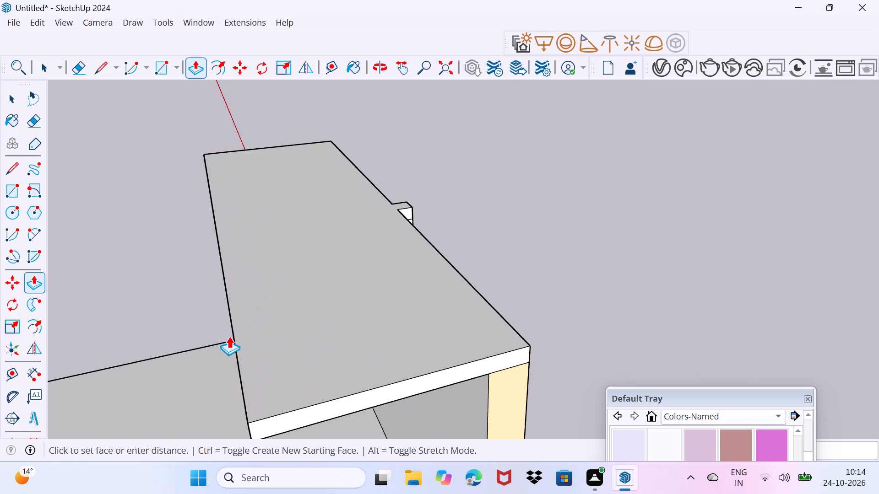
middle_drag(229, 336, 474, 201)
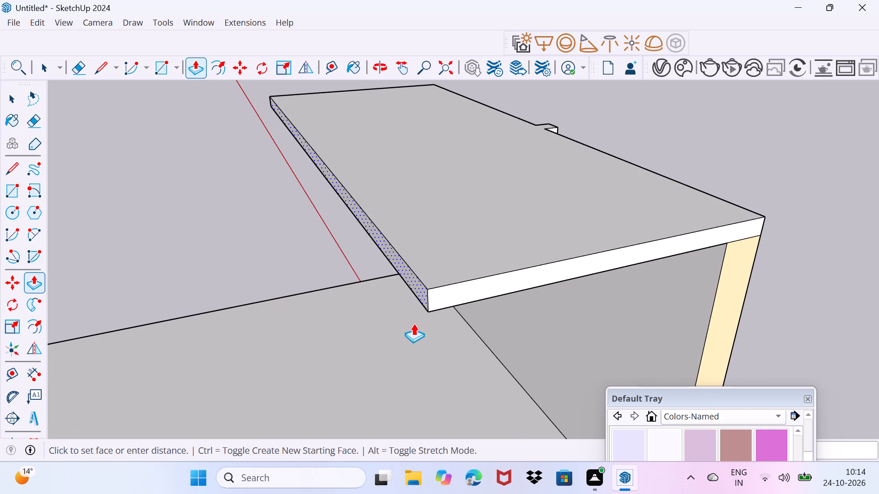
click(428, 325)
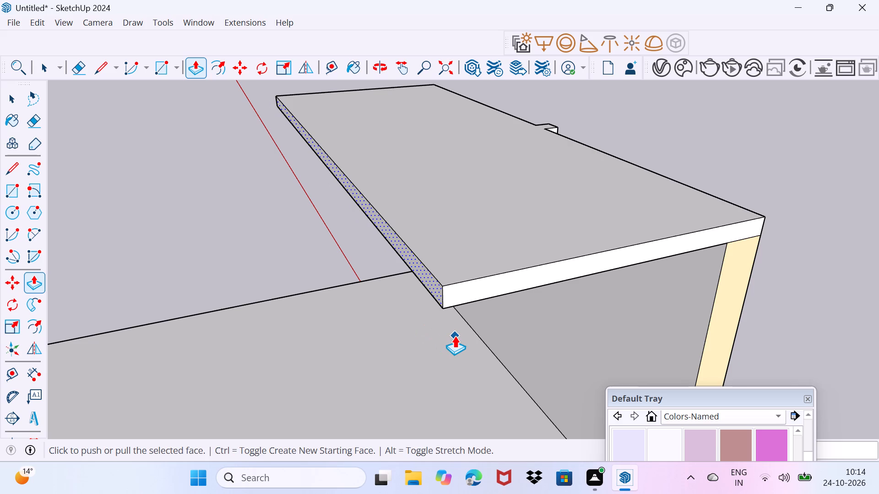
key(space)
drag(455, 336, 475, 318)
Push/Pull the side face of the vertical strip's cap across the peach wall to the wall's far end.
middle_drag(702, 327, 396, 319)
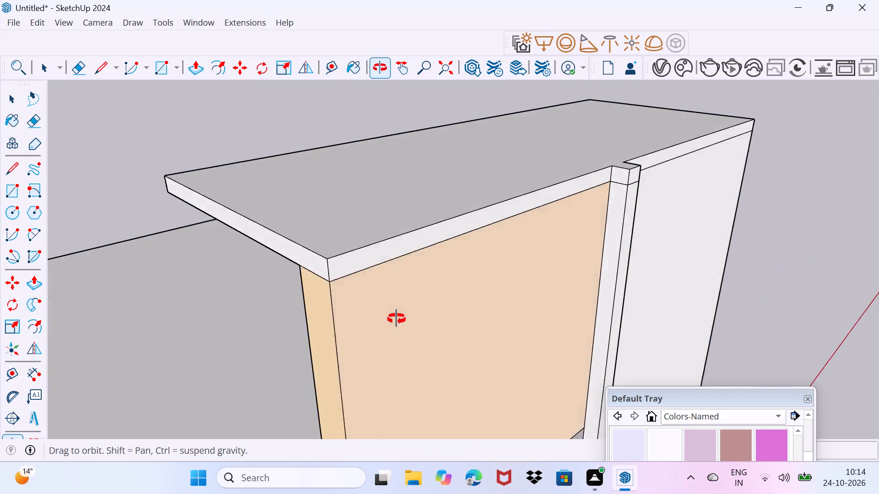
middle_drag(396, 319, 379, 319)
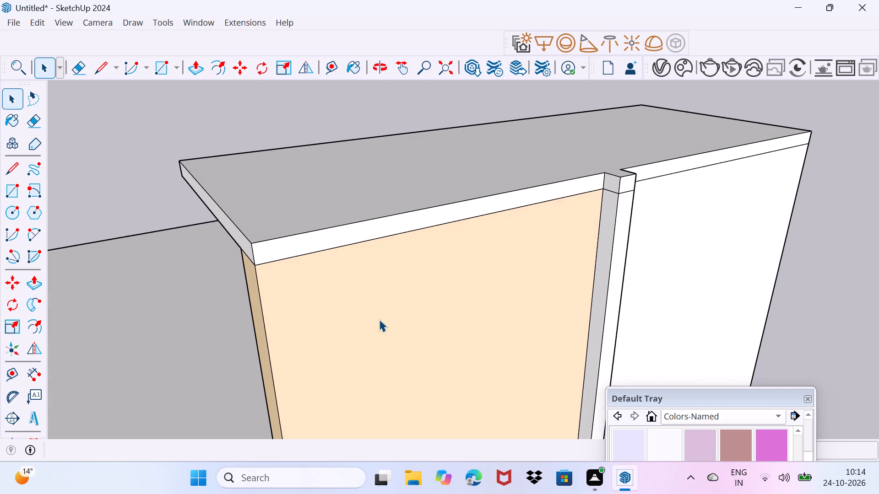
click(616, 180)
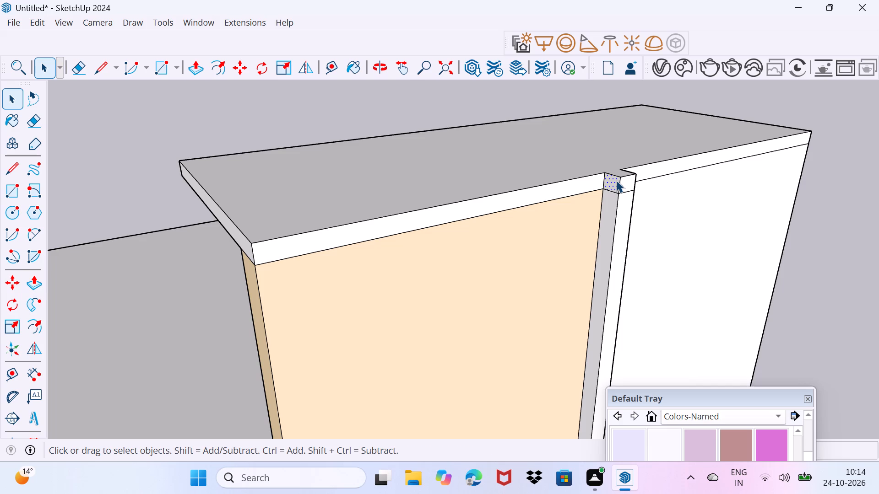
key(p)
click(616, 180)
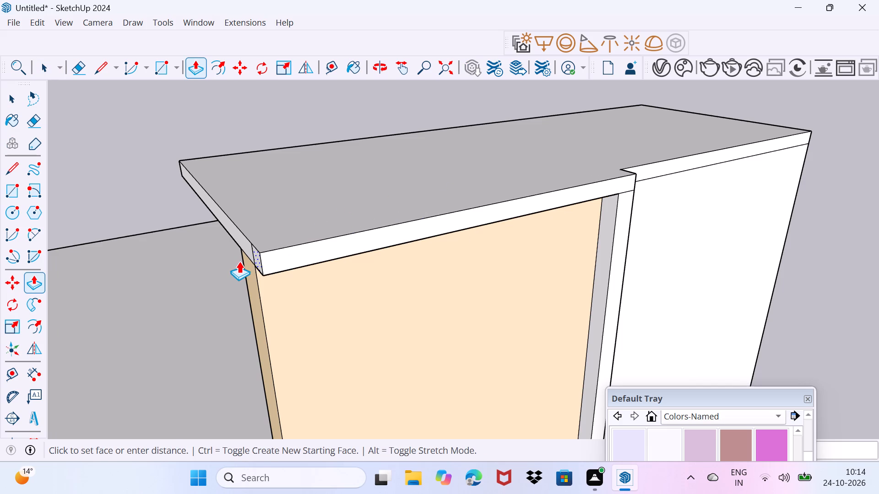
click(238, 261)
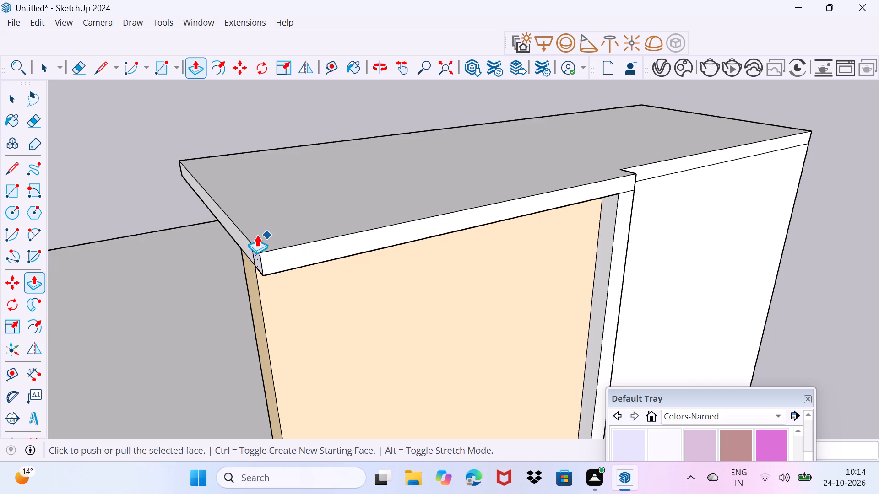
Pull the front cap band slightly past the peach wall's end and extend that side overhang back to the cap's rear corner.
middle_drag(252, 235, 486, 230)
click(576, 279)
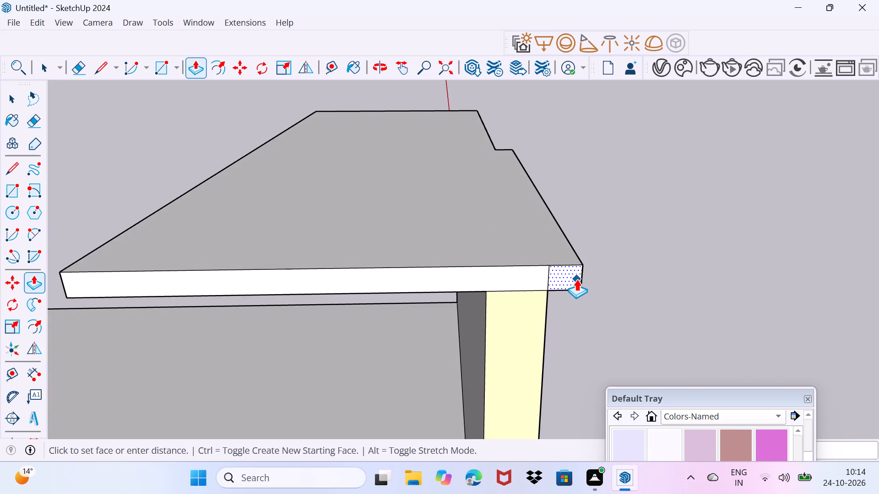
click(569, 292)
scroll(513, 284, up, 2)
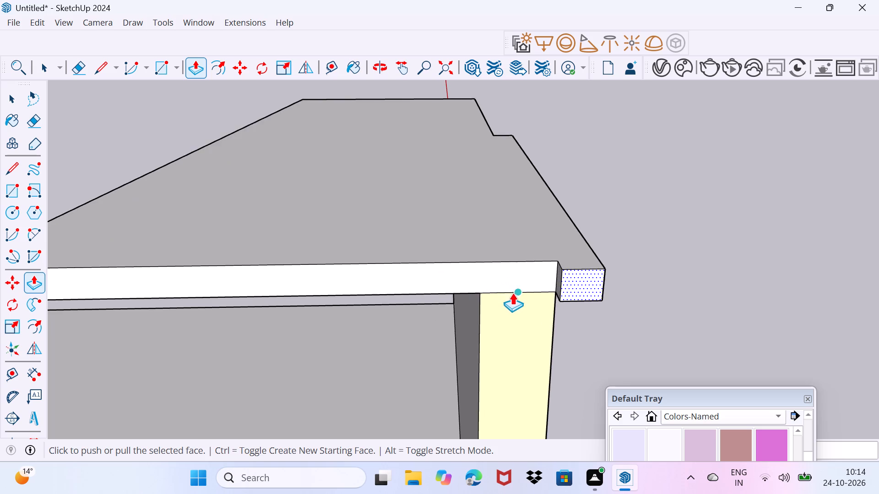
middle_drag(518, 297, 619, 301)
click(547, 260)
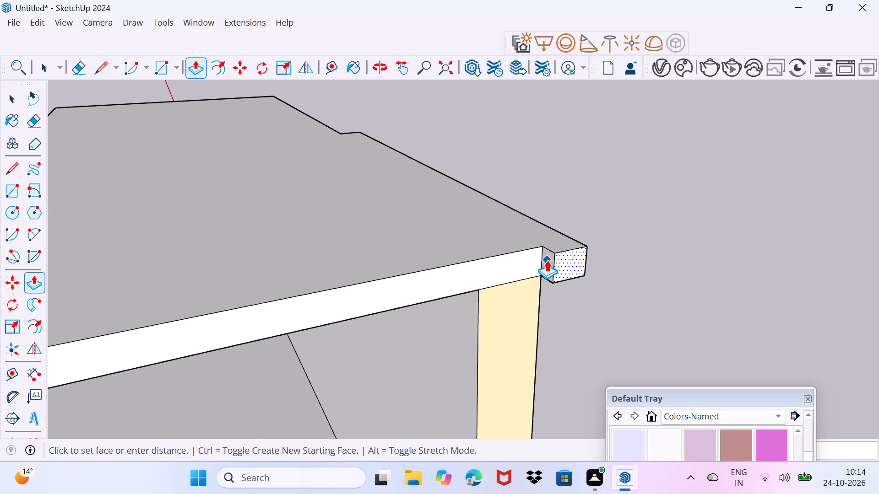
key(Escape)
click(547, 260)
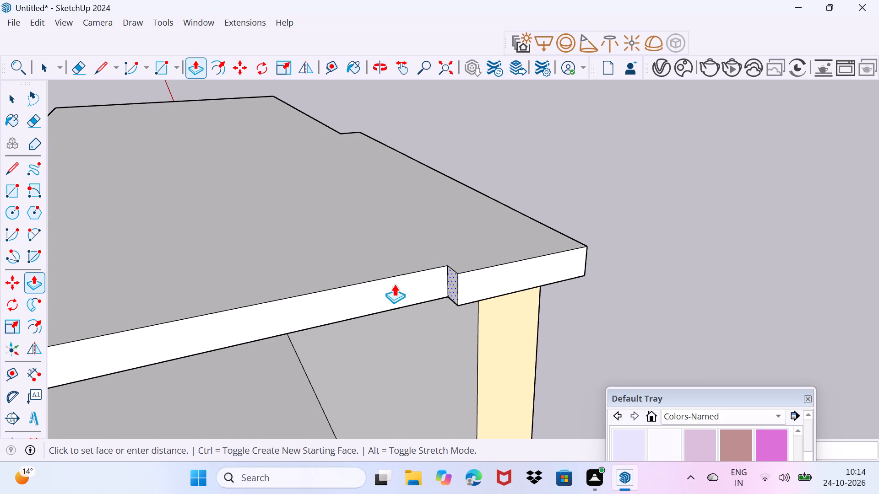
scroll(369, 290, down, 9)
middle_drag(222, 300, 325, 164)
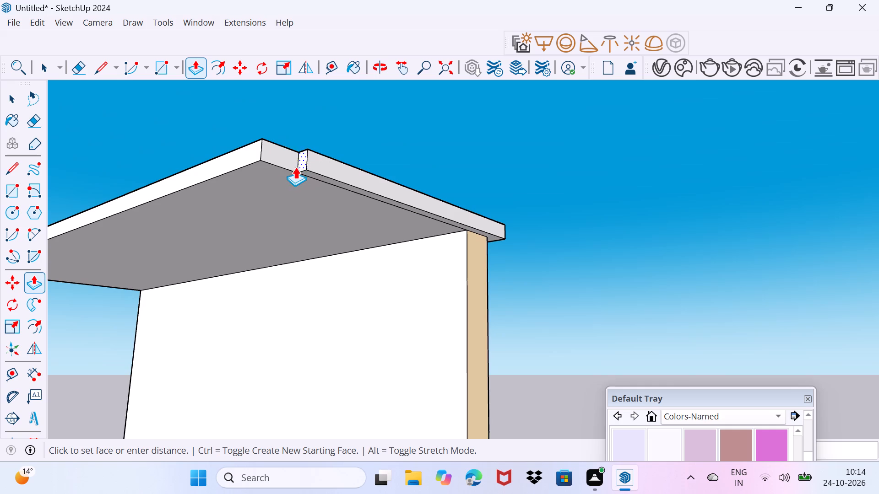
click(263, 161)
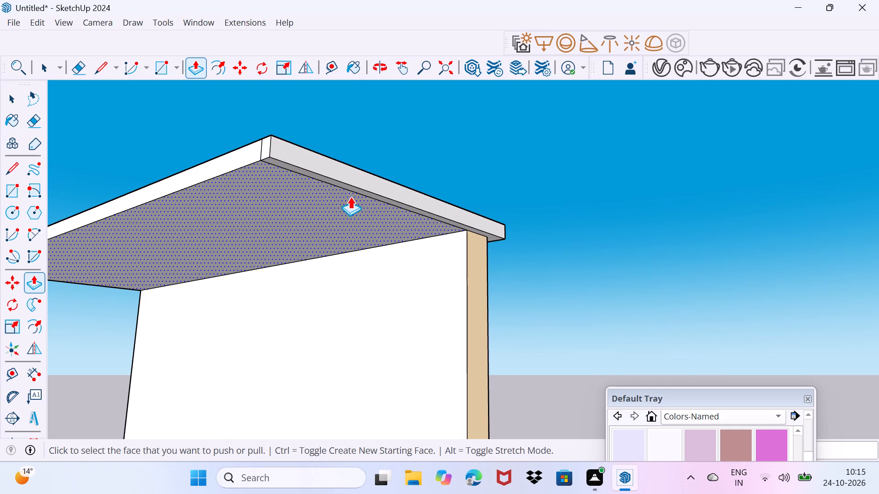
Push/Pull the undersides of the side overhang and the main cap so they line up at the same level.
scroll(351, 196, up, 3)
click(315, 172)
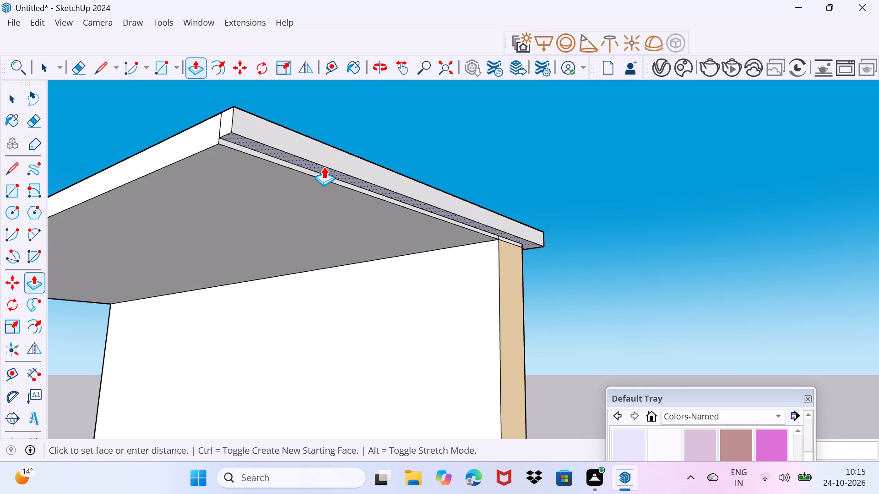
click(321, 174)
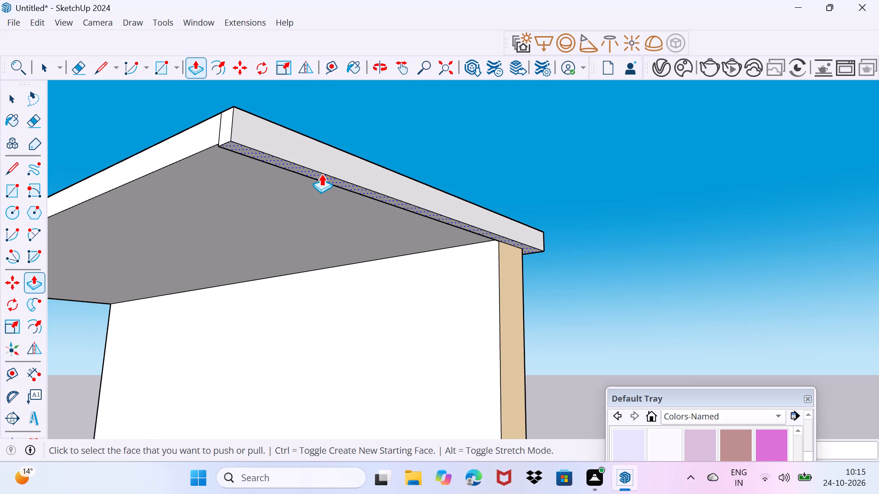
key(Escape)
scroll(220, 179, up, 1)
click(221, 177)
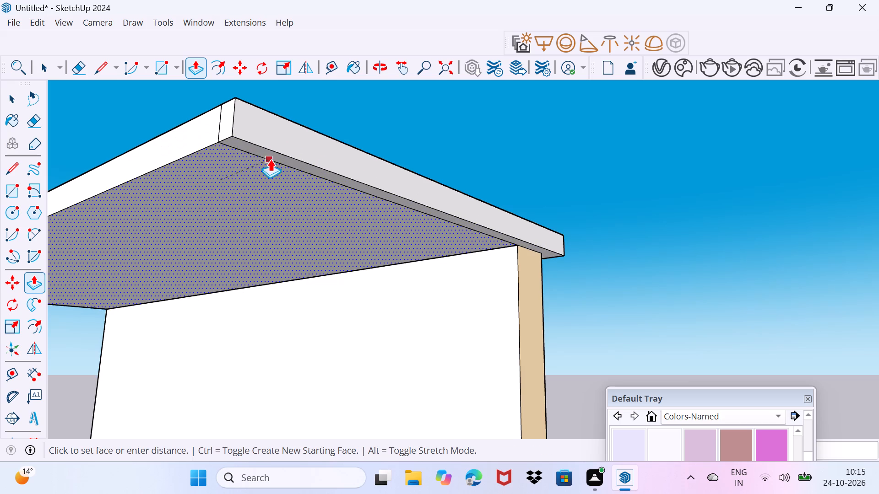
click(277, 158)
scroll(210, 166, up, 2)
middle_drag(212, 167, 249, 217)
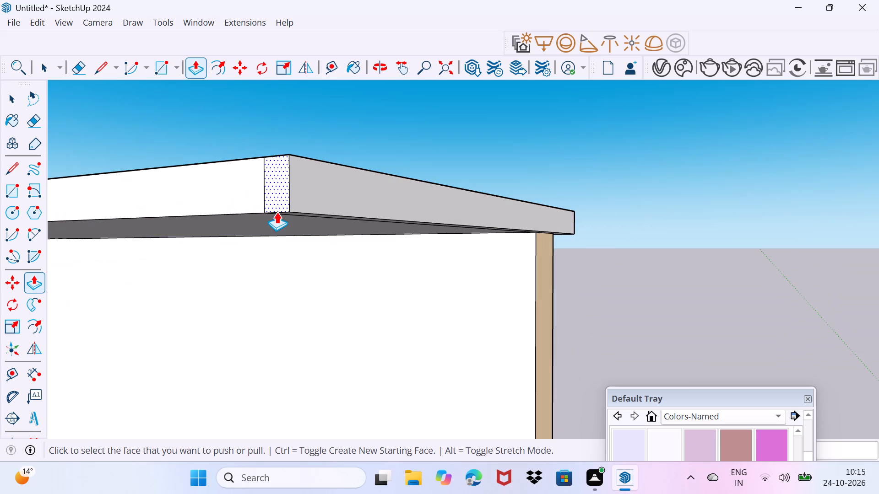
scroll(258, 193, up, 1)
key(space)
key(Escape)
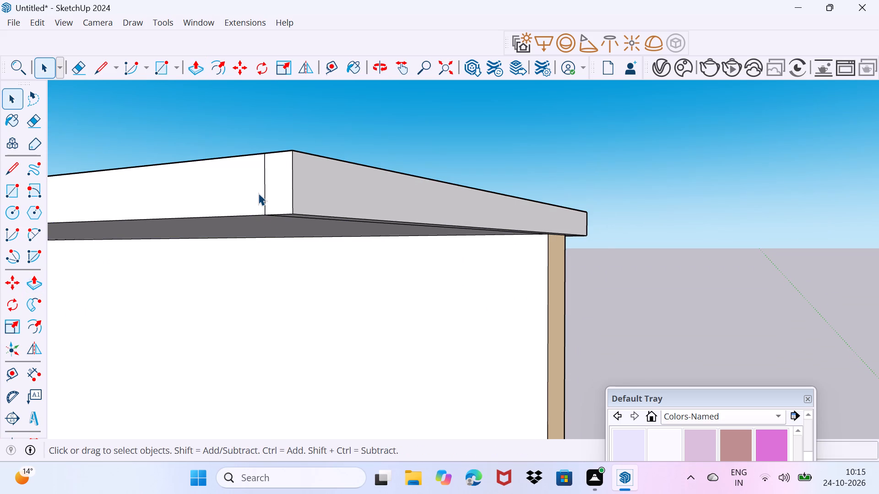
Erase the seam lines on the cap's rear face and underside, and the line below the cap on the tall white wall.
key(e)
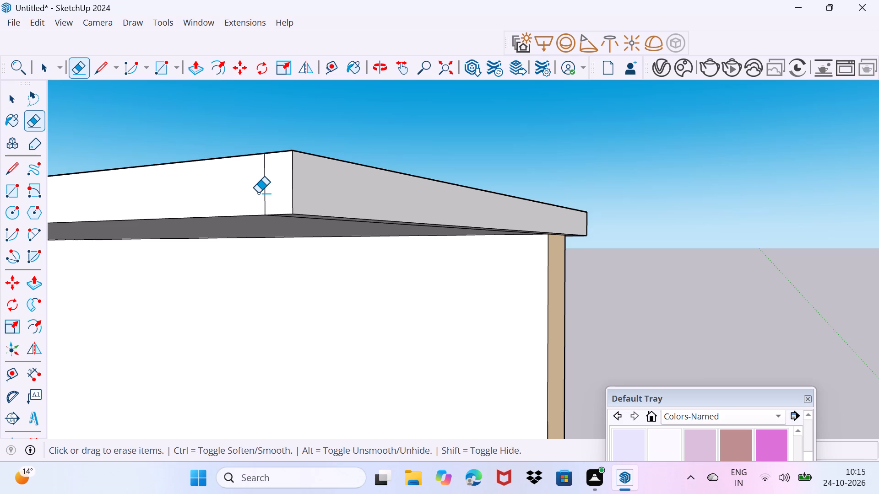
click(263, 194)
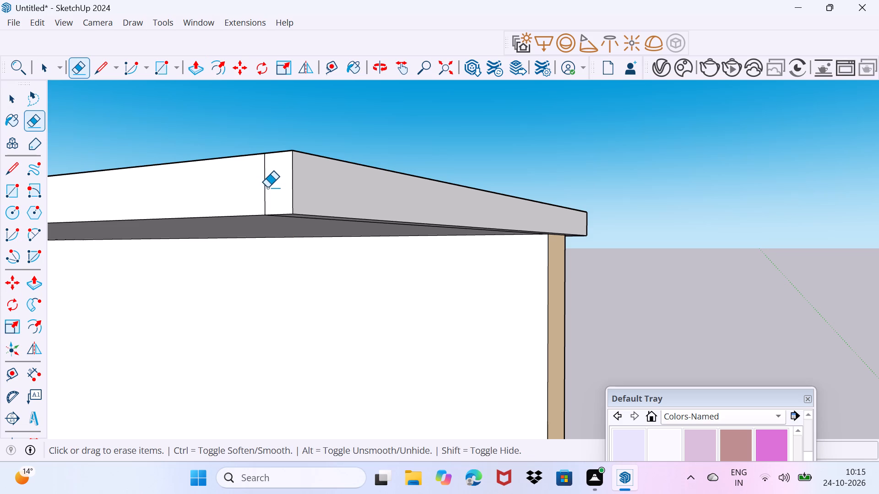
click(267, 188)
middle_drag(285, 222, 393, 130)
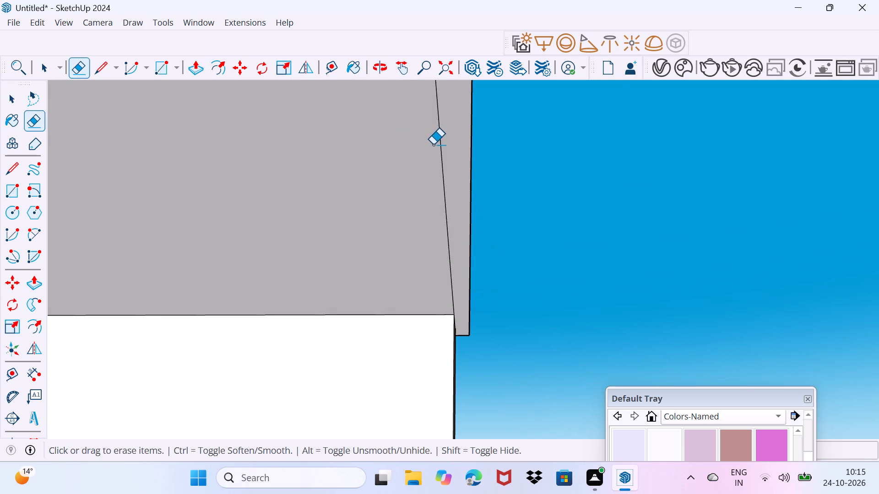
click(439, 147)
middle_drag(451, 151, 188, 320)
middle_drag(564, 265, 284, 262)
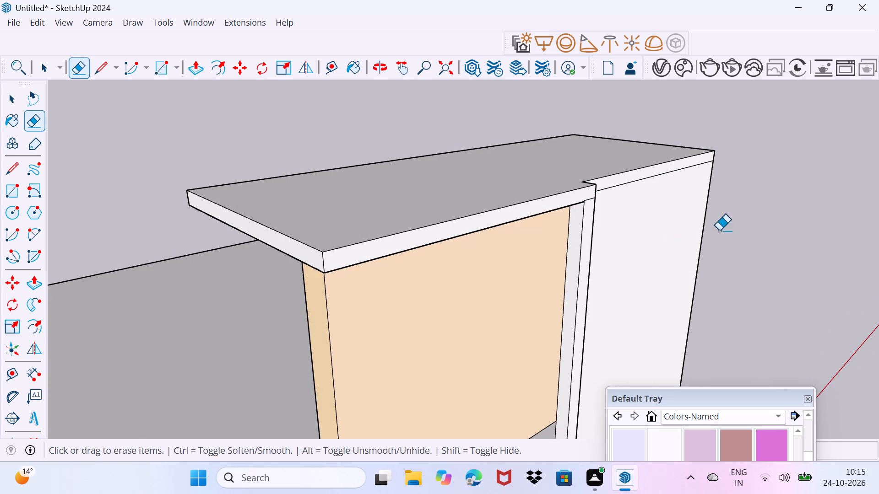
click(655, 175)
Draw a thin horizontal rectangle on the upper peach wall, starting from its outer edge and ending near mid-width.
middle_drag(441, 252, 482, 254)
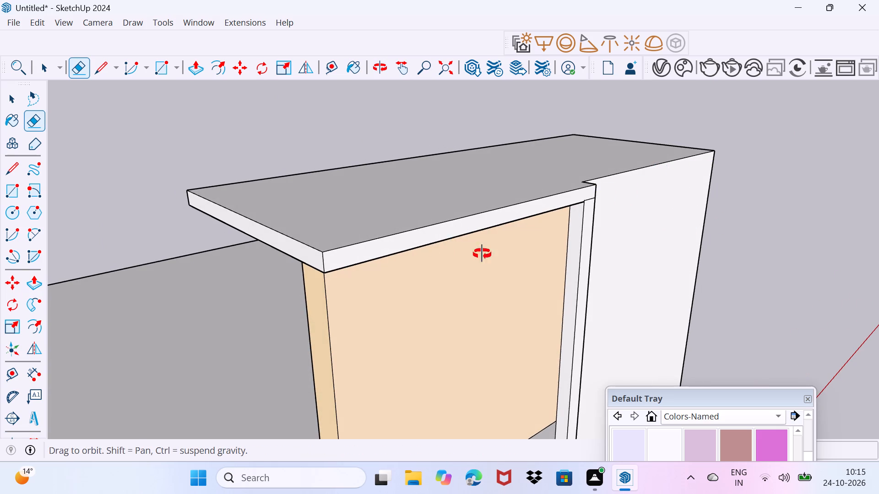
middle_drag(482, 254, 548, 229)
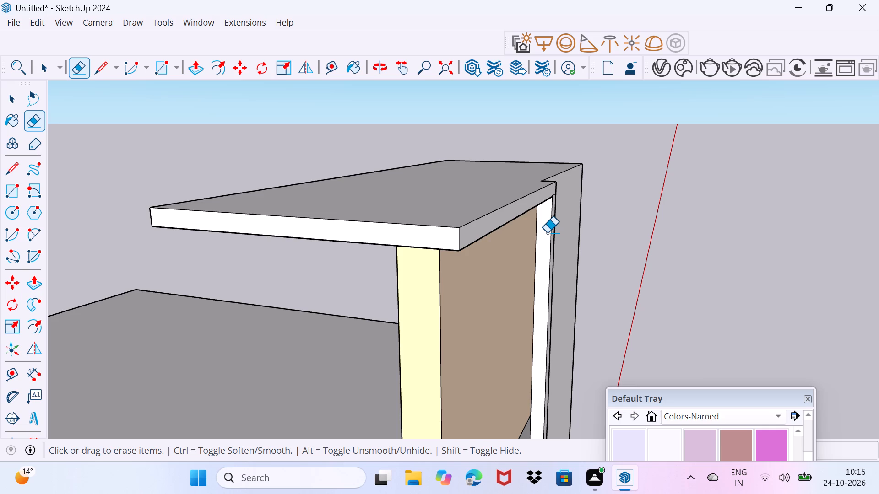
middle_drag(613, 253, 430, 250)
scroll(430, 250, down, 4)
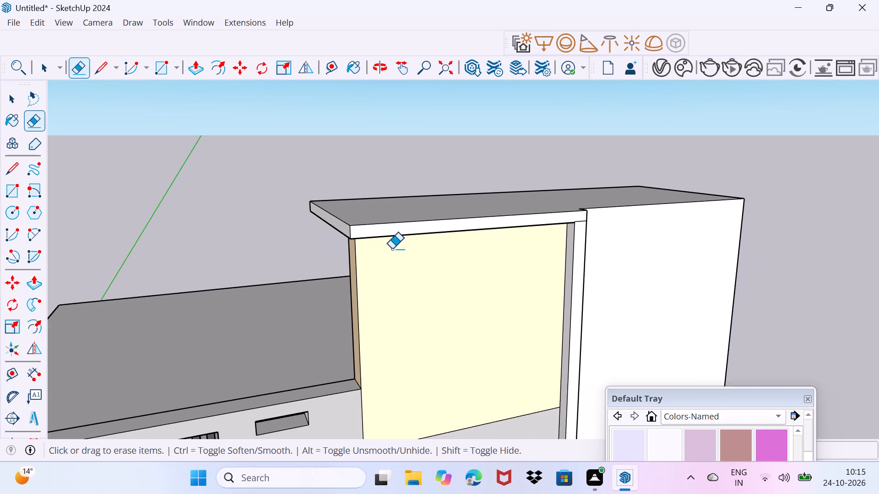
scroll(432, 244, down, 3)
key(space)
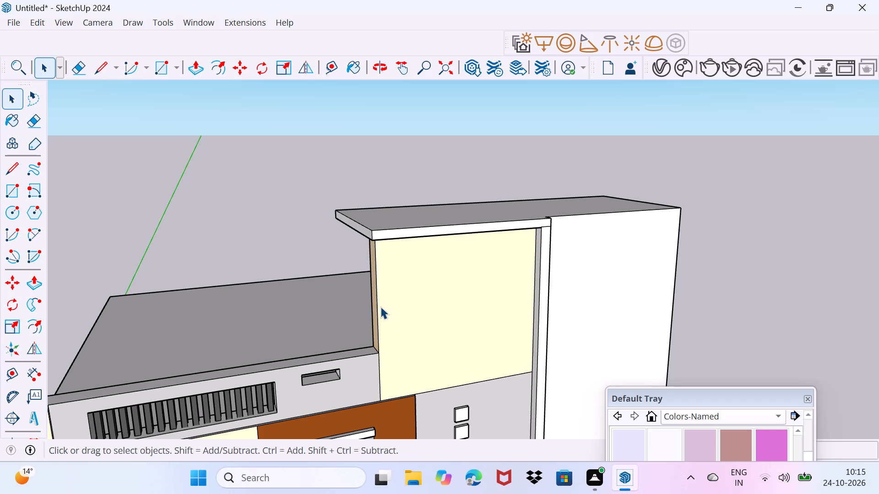
key(r)
scroll(394, 297, up, 2)
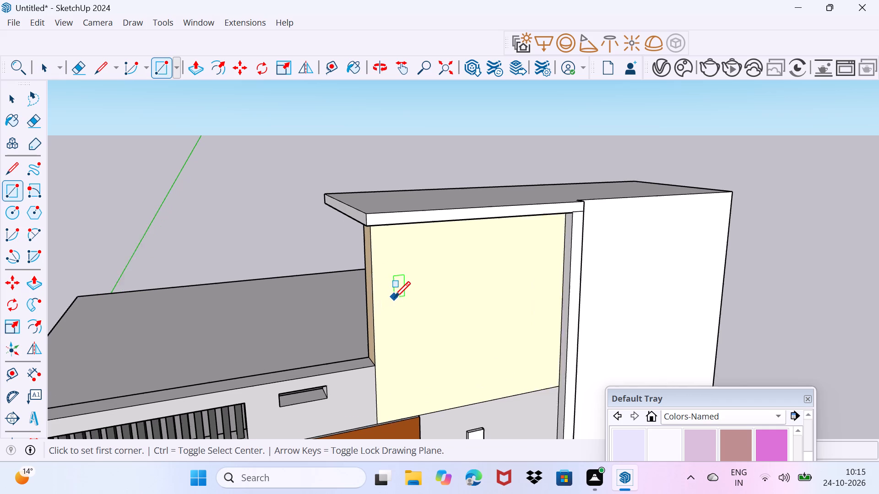
scroll(394, 297, up, 1)
click(372, 277)
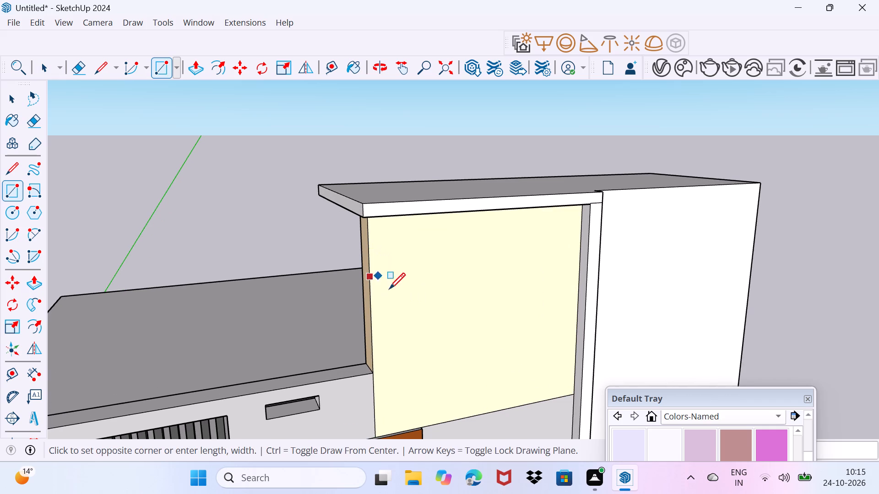
click(469, 277)
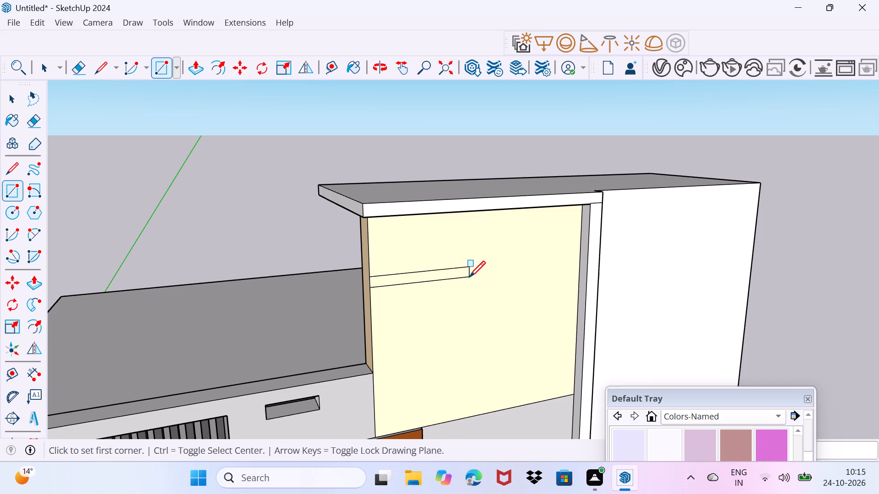
Copy the thin rectangle's outline straight down the peach wall, leaving a small gap below the original.
key(space)
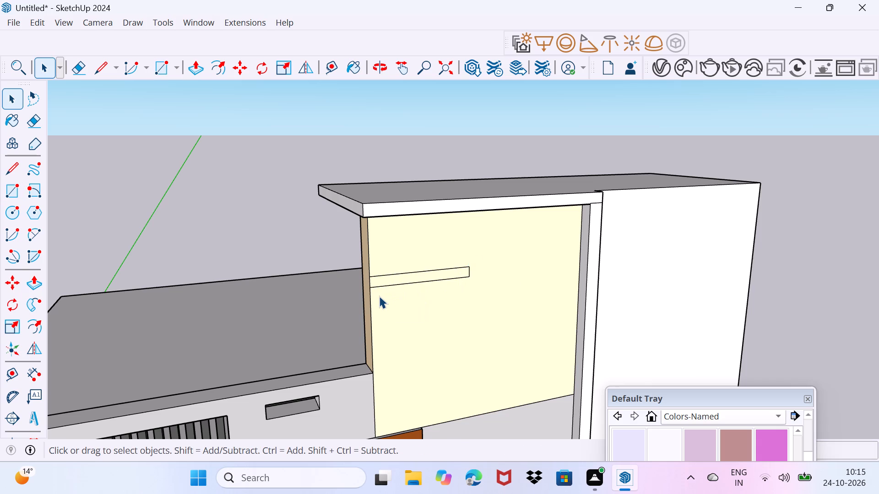
ctrl+click(369, 280)
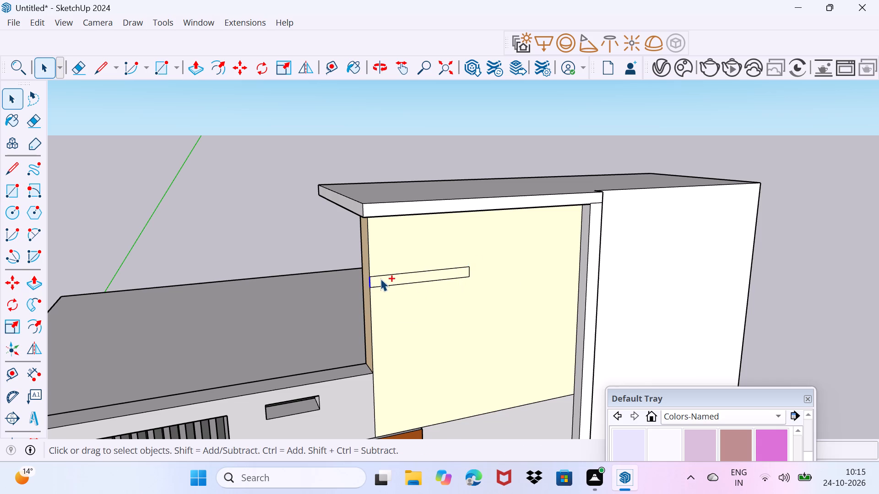
ctrl+click(381, 274)
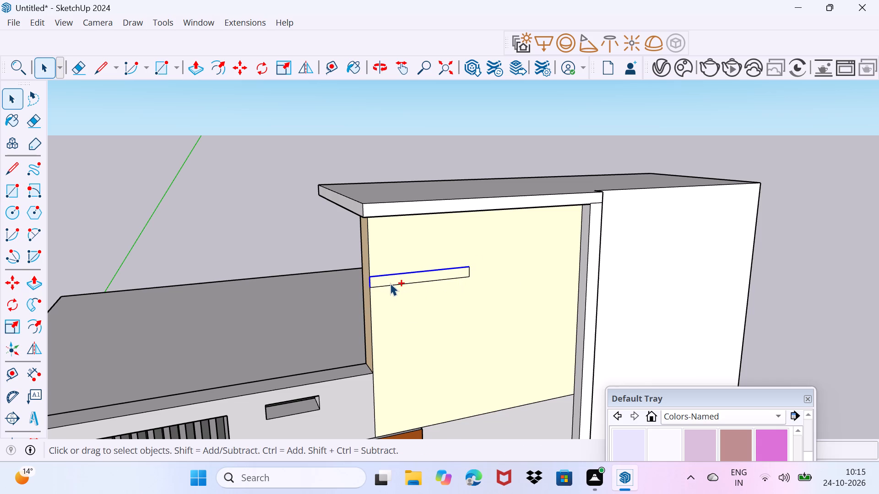
ctrl+click(390, 283)
ctrl+click(469, 268)
ctrl+click(469, 272)
key(m)
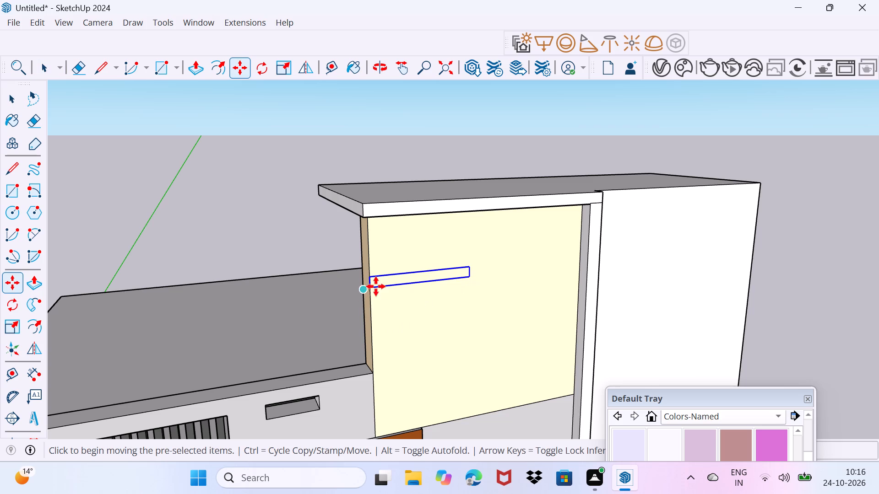
click(369, 290)
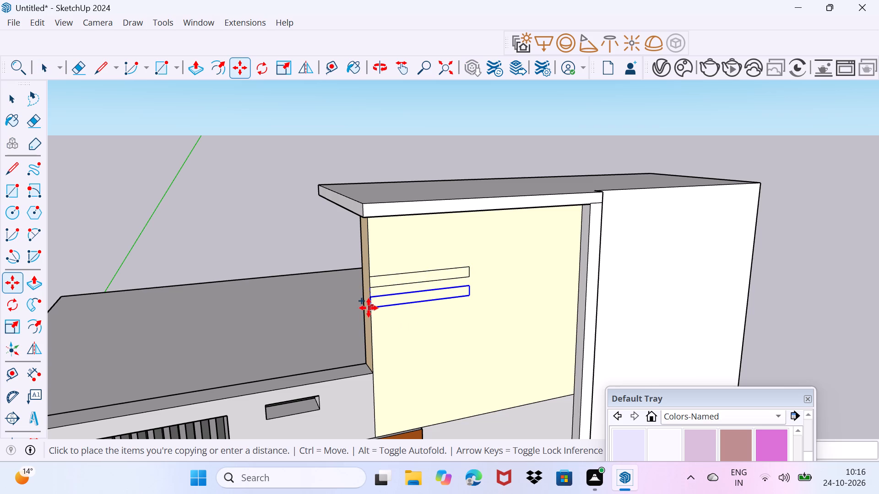
click(369, 308)
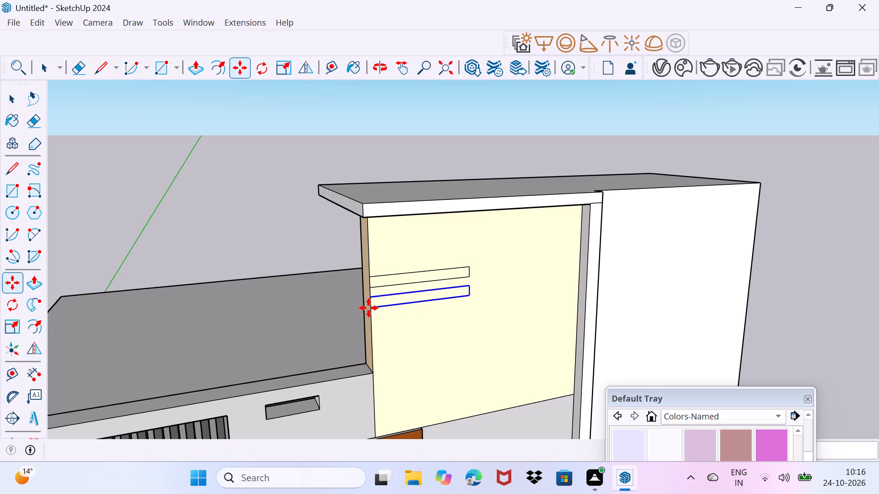
key(Escape)
Push/Pull both thin rectangles on the upper peach wall outward by 7" to form two raised bars.
scroll(415, 304, up, 3)
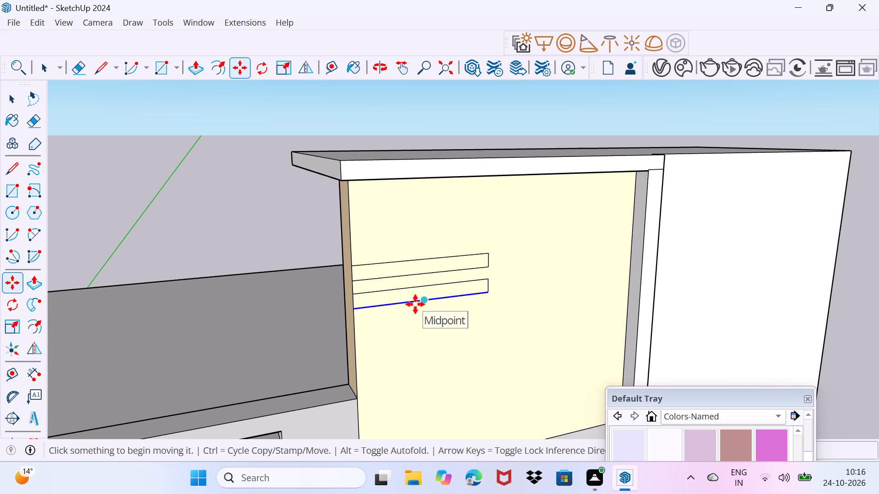
key(space)
scroll(415, 304, up, 3)
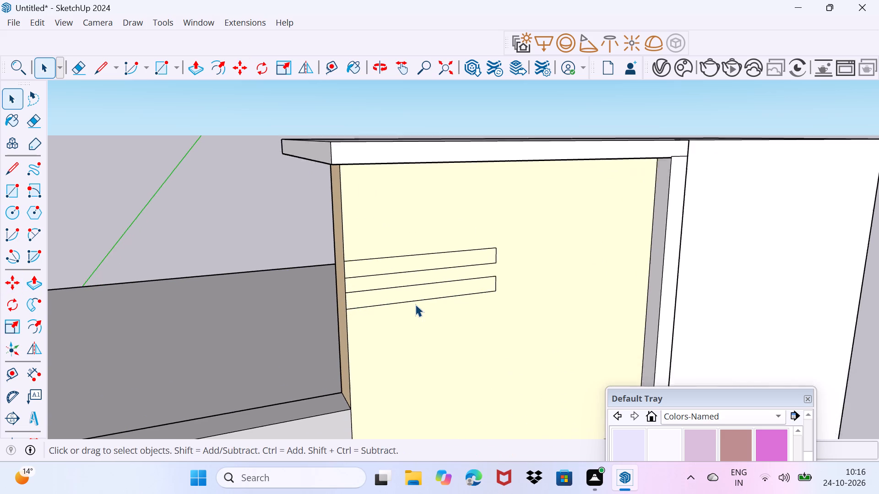
click(439, 257)
key(p)
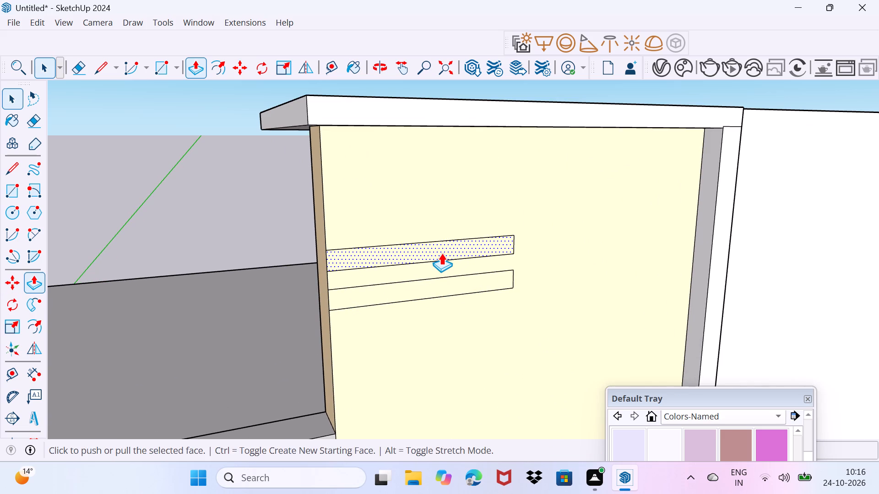
click(441, 253)
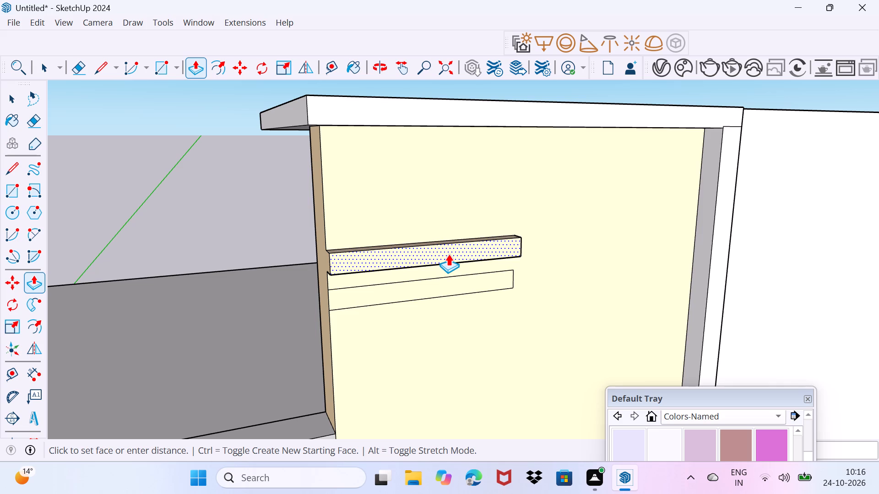
key(7)
key(shift+quotedbl)
key(Return)
double_click(447, 286)
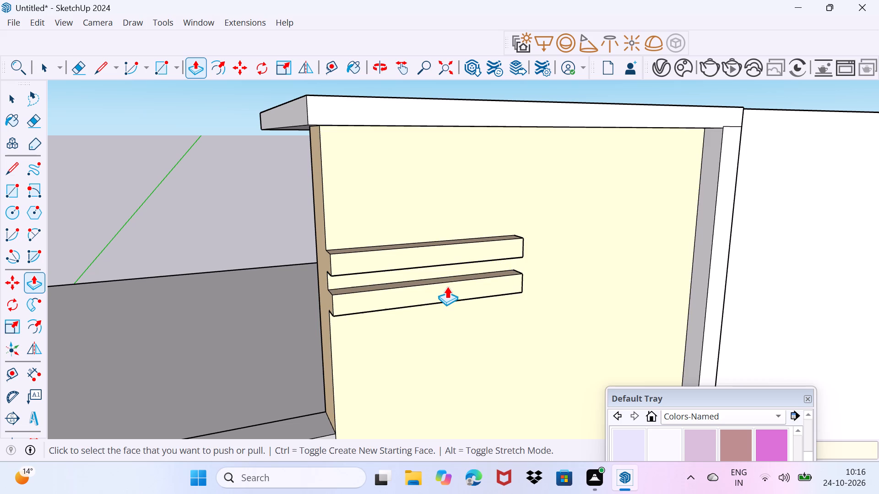
Paint the front and top faces of both raised bars white.
scroll(380, 310, down, 7)
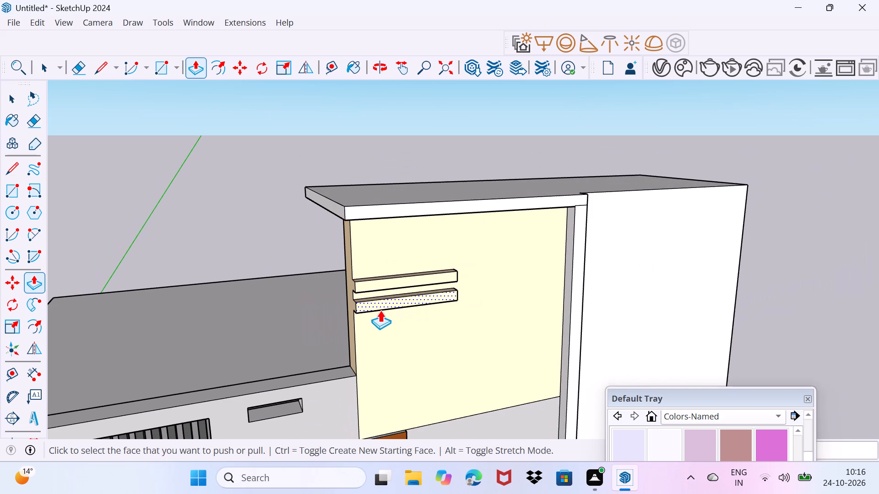
key(space)
scroll(380, 310, down, 5)
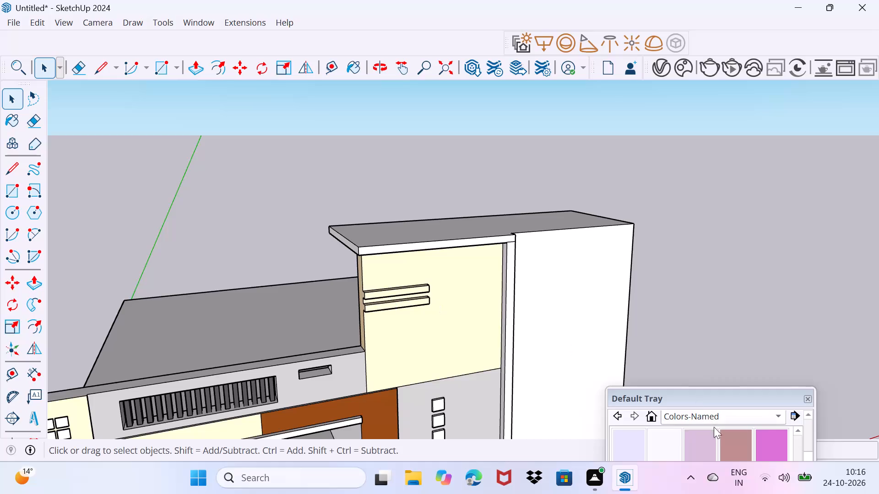
click(669, 433)
scroll(382, 311, up, 5)
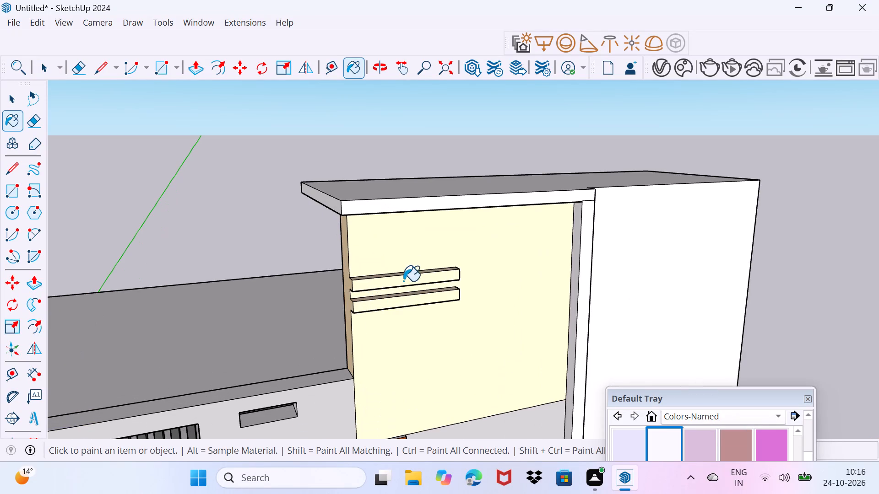
click(404, 280)
scroll(406, 276, up, 5)
middle_drag(429, 271, 414, 323)
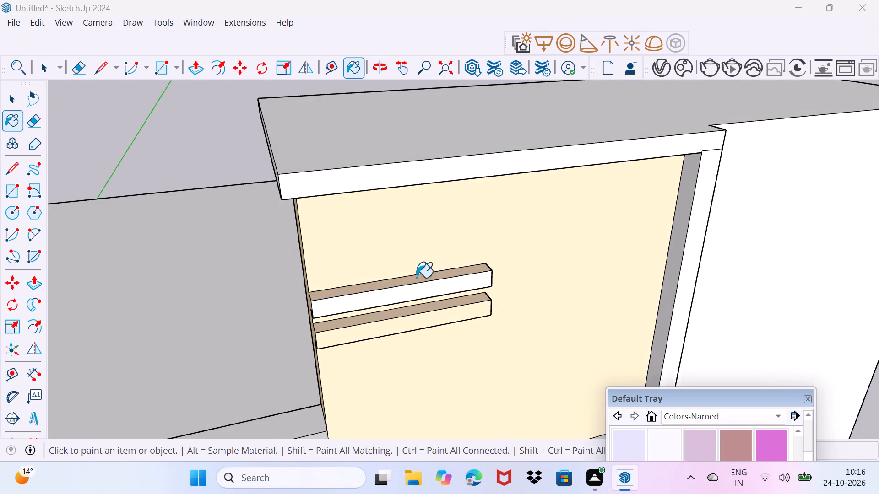
click(416, 278)
click(432, 317)
click(435, 308)
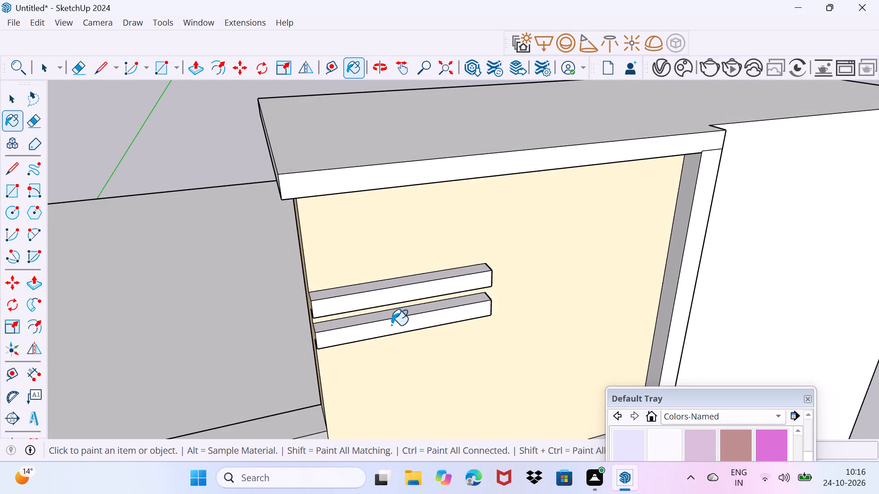
Paint the peach wall's outer side face, including the flush bar ends, and both bars' inner end faces white.
middle_drag(337, 327, 480, 276)
click(374, 314)
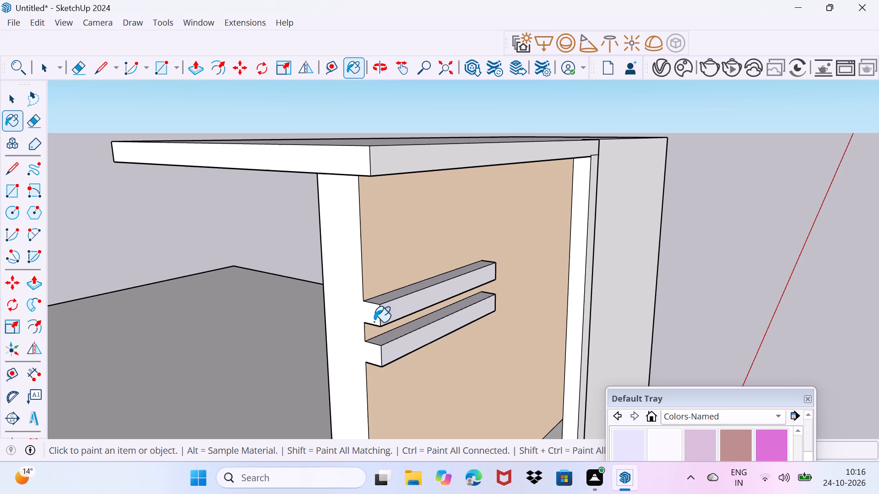
middle_drag(480, 301, 43, 298)
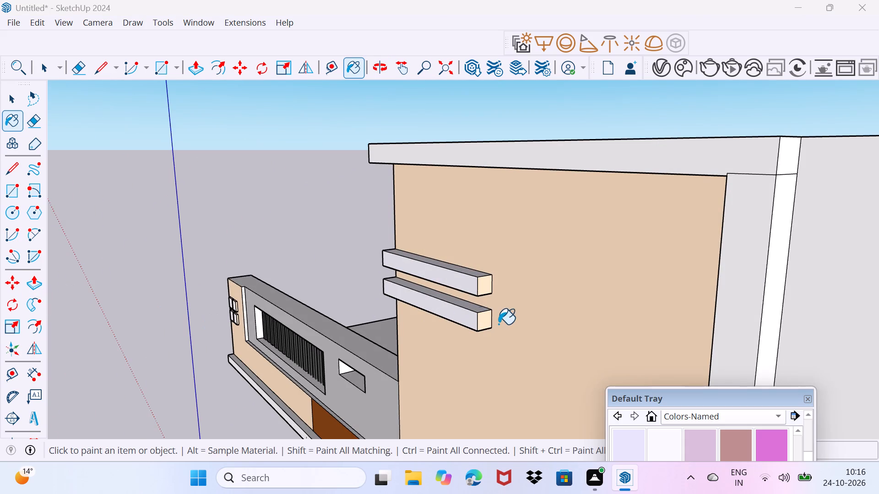
click(485, 322)
click(482, 290)
Move the floating Default Tray down so it no longer covers the front of the model.
scroll(428, 328, down, 3)
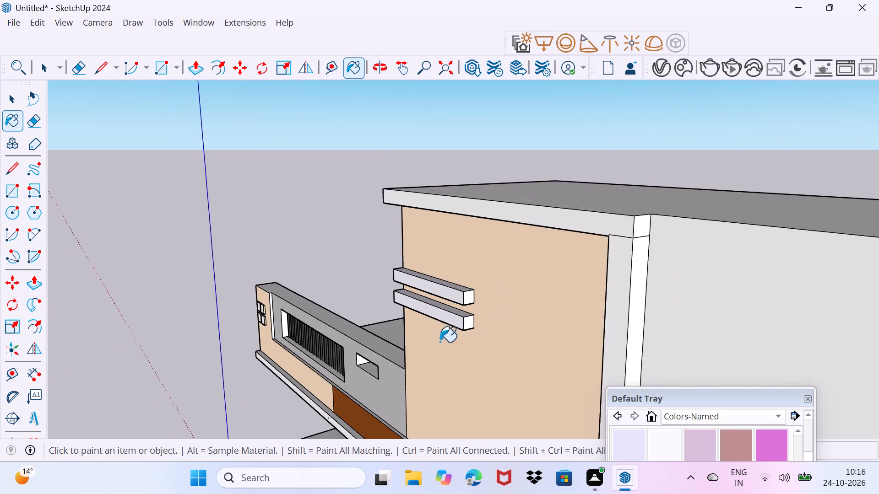
middle_drag(435, 351, 667, 328)
scroll(667, 328, down, 4)
middle_drag(711, 315, 652, 293)
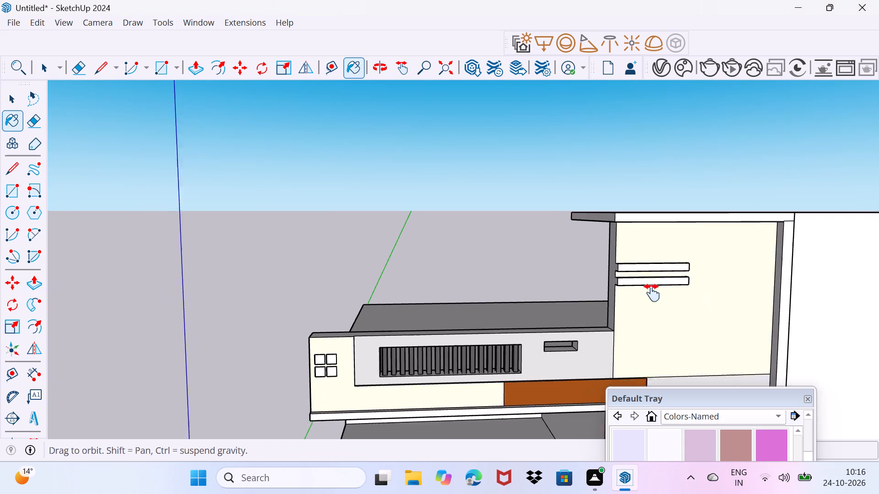
middle_drag(652, 293, 383, 254)
middle_drag(373, 311, 414, 302)
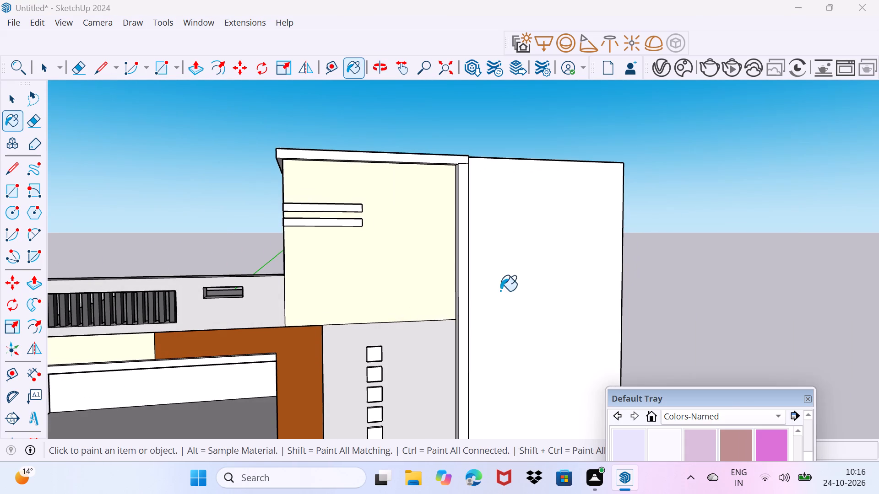
drag(738, 400, 712, 461)
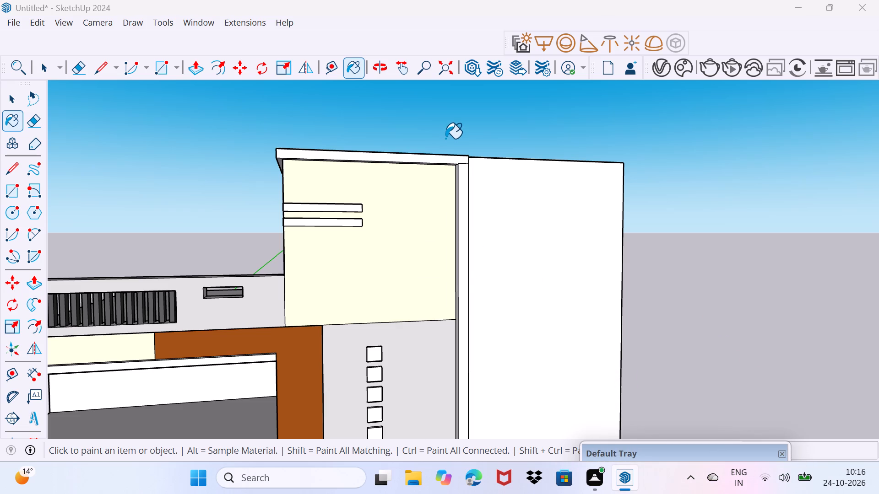
Draw a vertical line on the tall white wall from the projecting frame's lower corner down to the wall's base.
scroll(475, 162, down, 2)
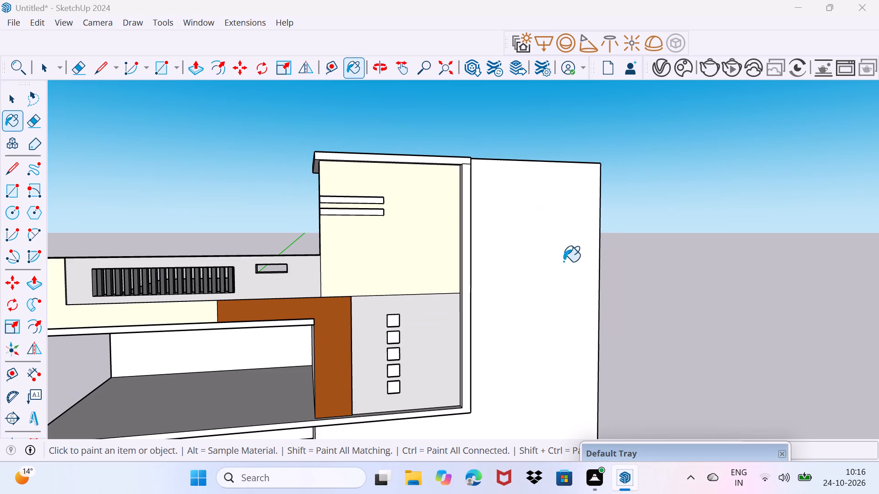
key(space)
scroll(537, 220, down, 3)
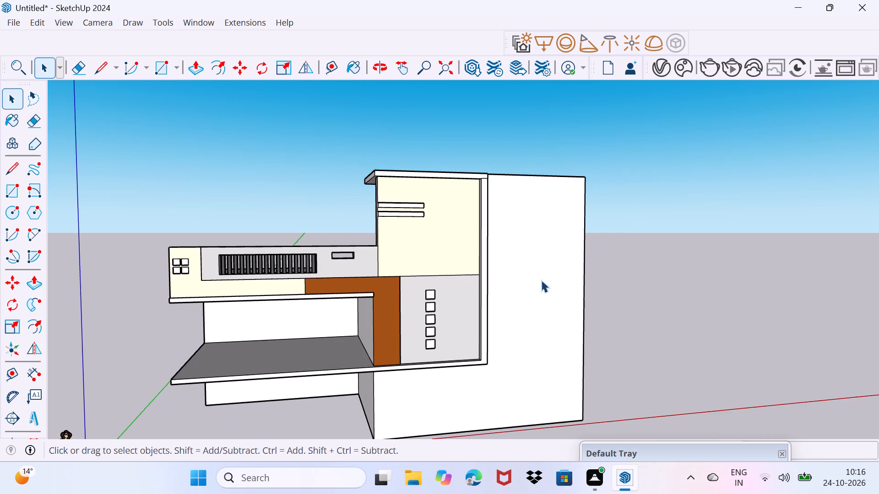
middle_drag(541, 280, 512, 240)
scroll(529, 299, up, 1)
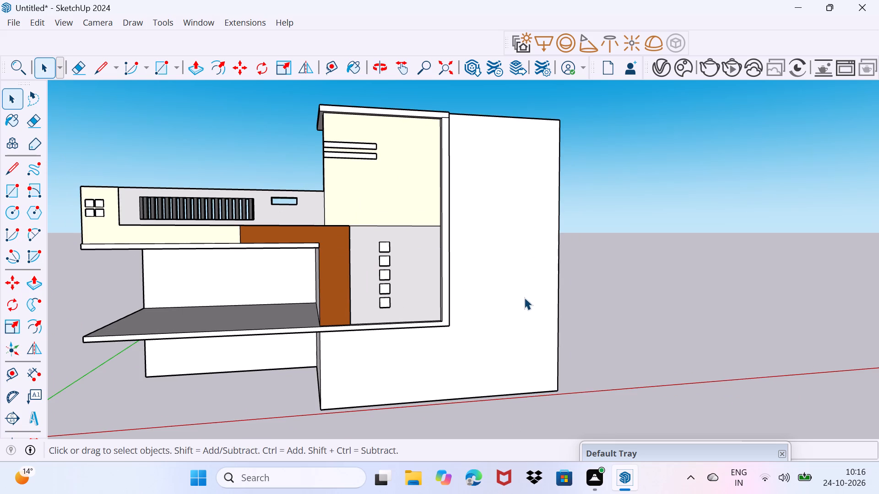
middle_drag(524, 297, 533, 301)
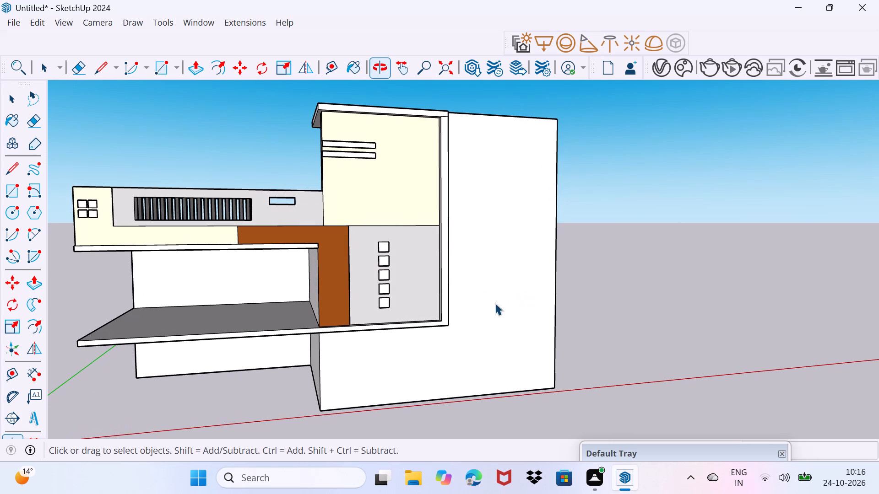
scroll(448, 354, up, 6)
middle_drag(448, 349, 427, 343)
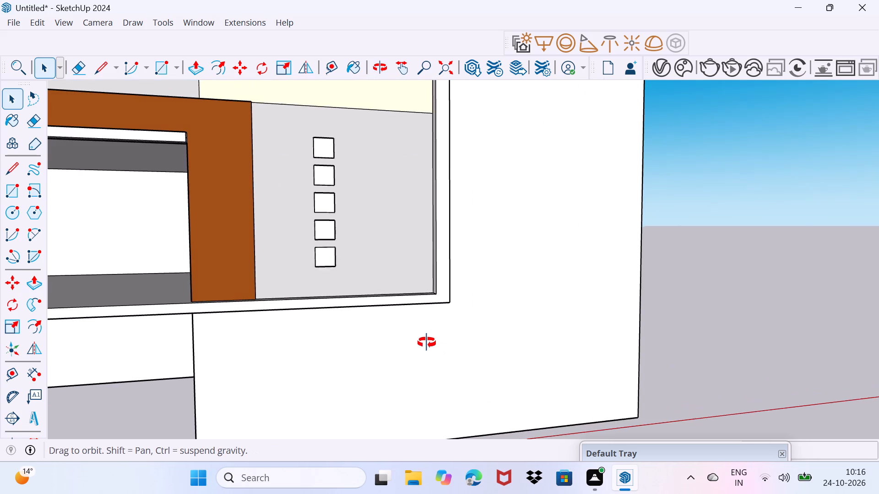
middle_drag(427, 343, 446, 271)
key(l)
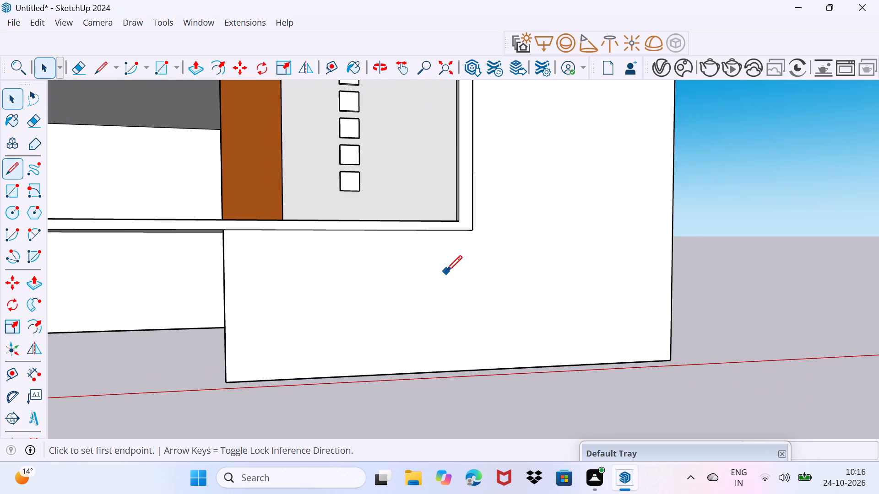
scroll(445, 269, up, 1)
middle_drag(455, 268, 325, 272)
click(476, 226)
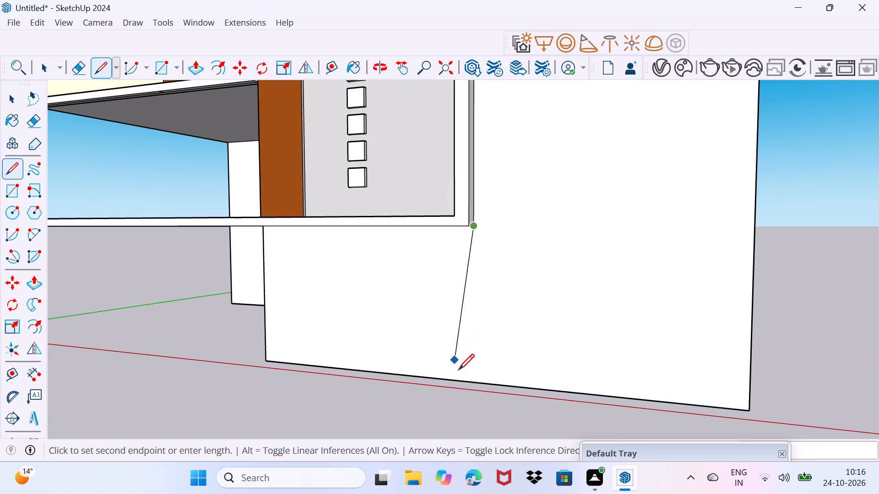
click(473, 384)
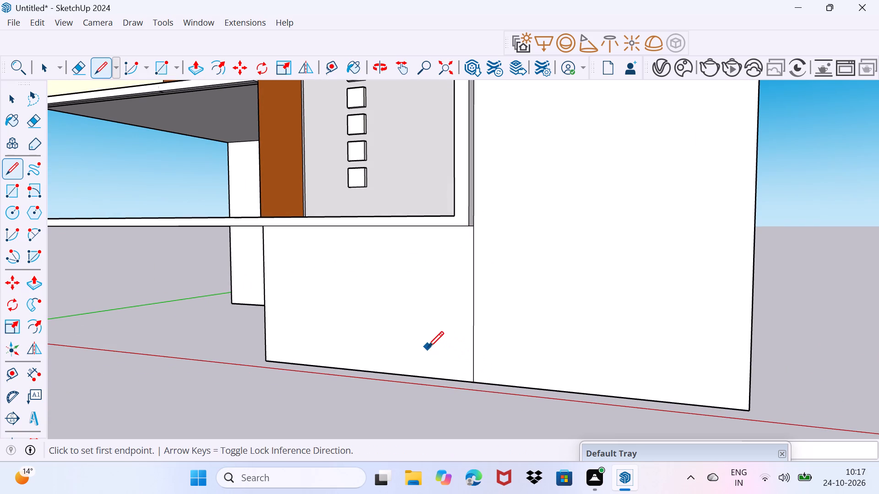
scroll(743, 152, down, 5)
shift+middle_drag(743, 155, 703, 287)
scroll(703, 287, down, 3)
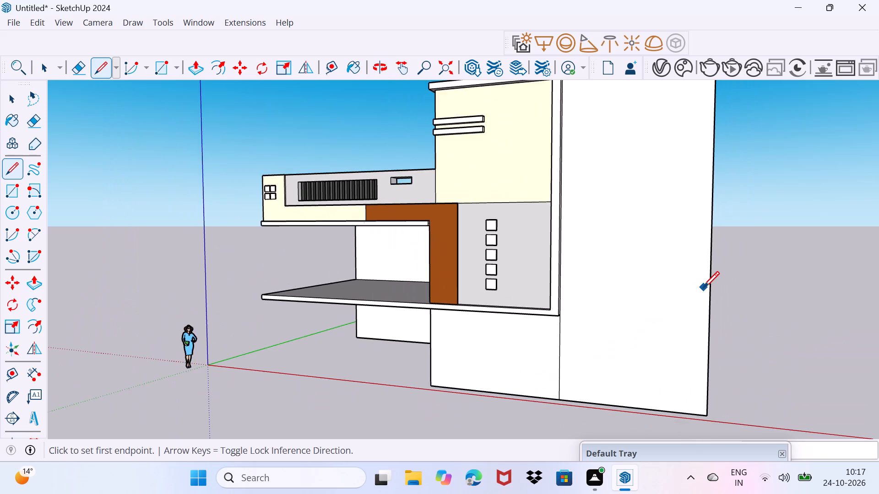
Draw a vertical line on the tall white wall from its top edge down to its base, near the outer edge.
scroll(703, 287, down, 3)
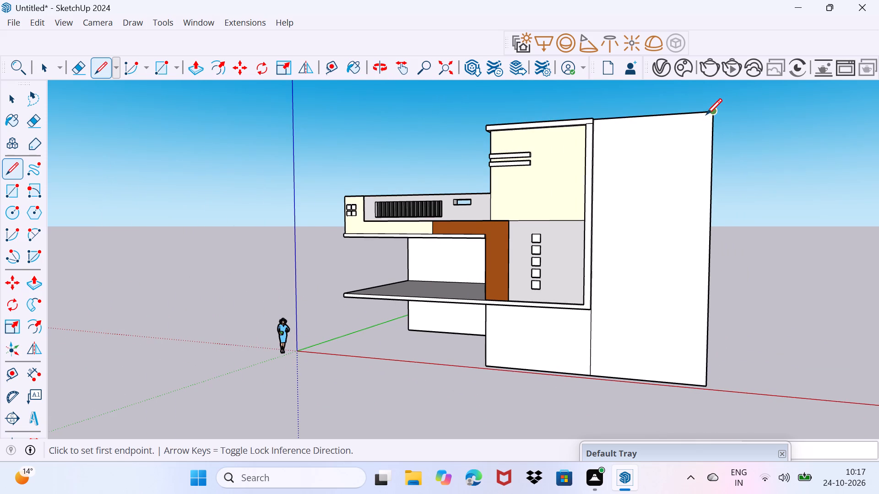
scroll(703, 115, up, 2)
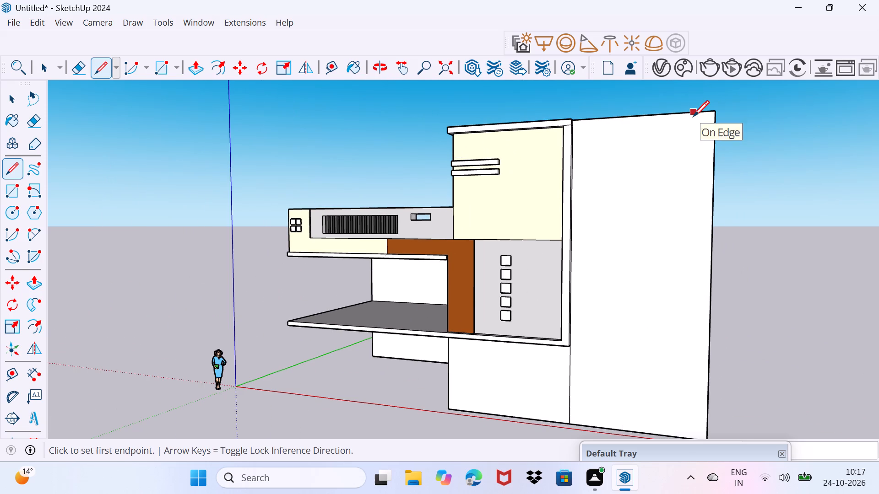
click(693, 116)
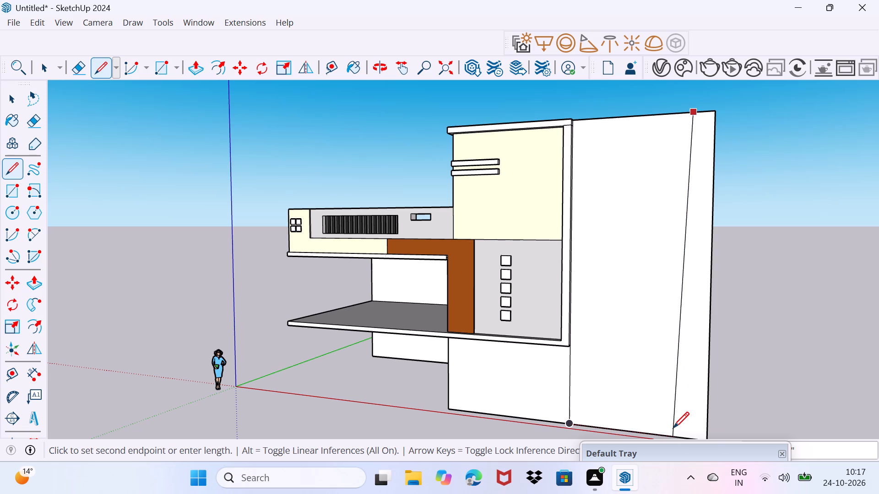
key(Escape)
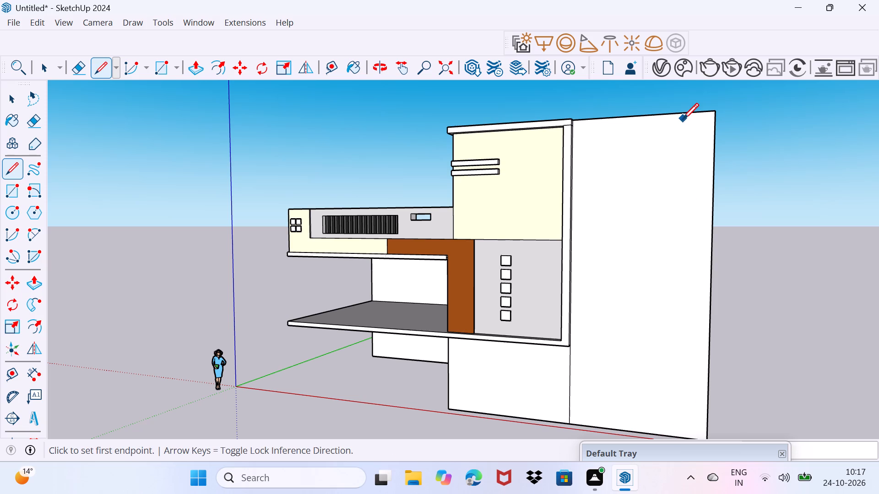
click(683, 117)
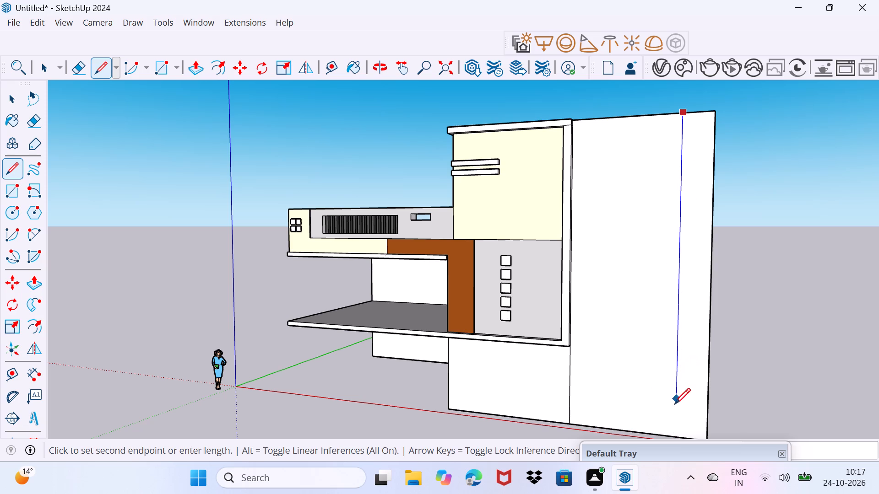
click(678, 435)
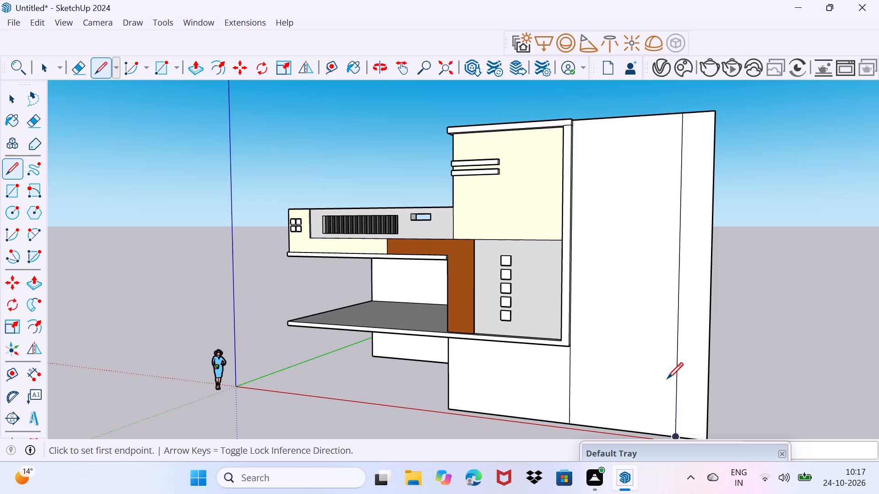
key(space)
Copy the new vertical line about 5" along the wall's base, toward the projecting frame.
middle_drag(662, 374, 542, 351)
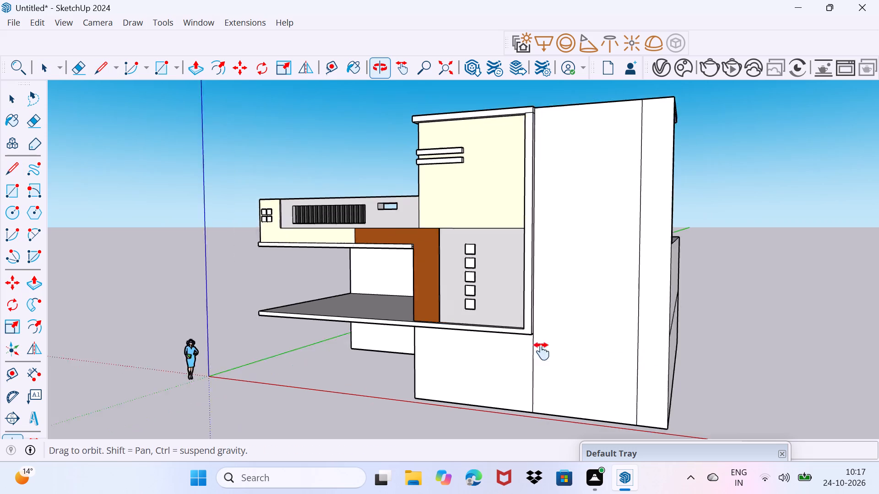
middle_drag(542, 351, 432, 337)
middle_drag(394, 345, 498, 364)
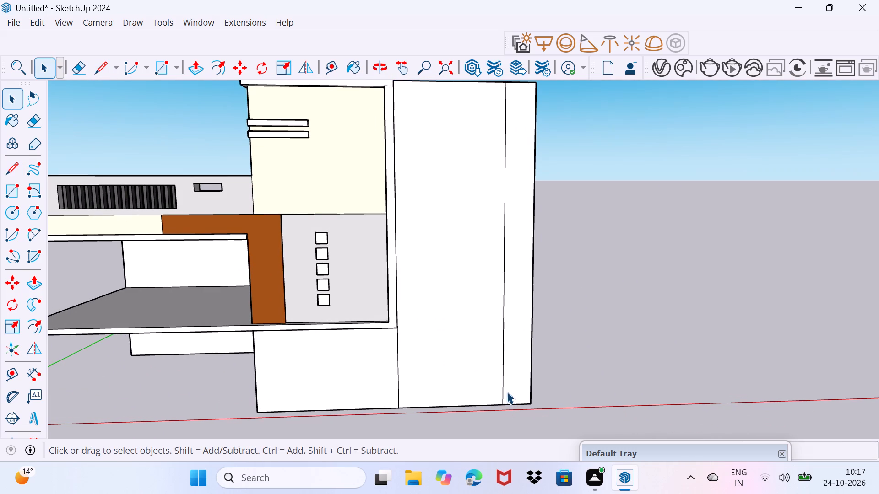
click(501, 388)
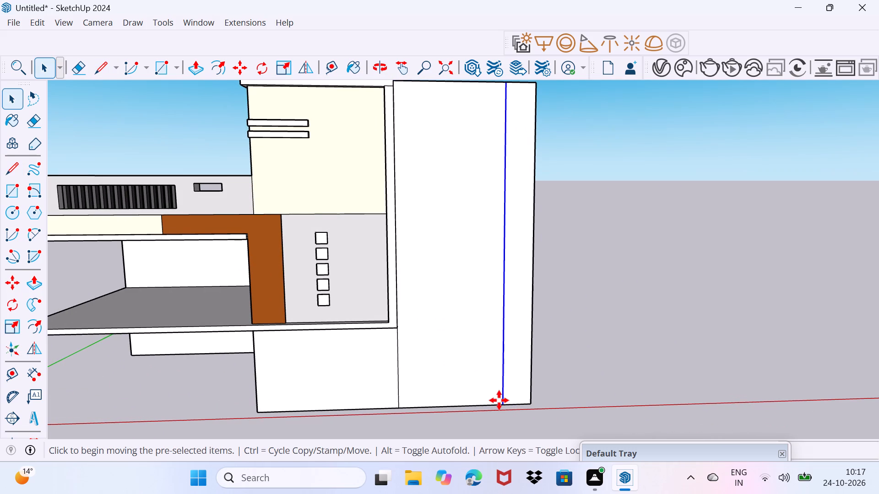
key(m)
scroll(499, 400, up, 4)
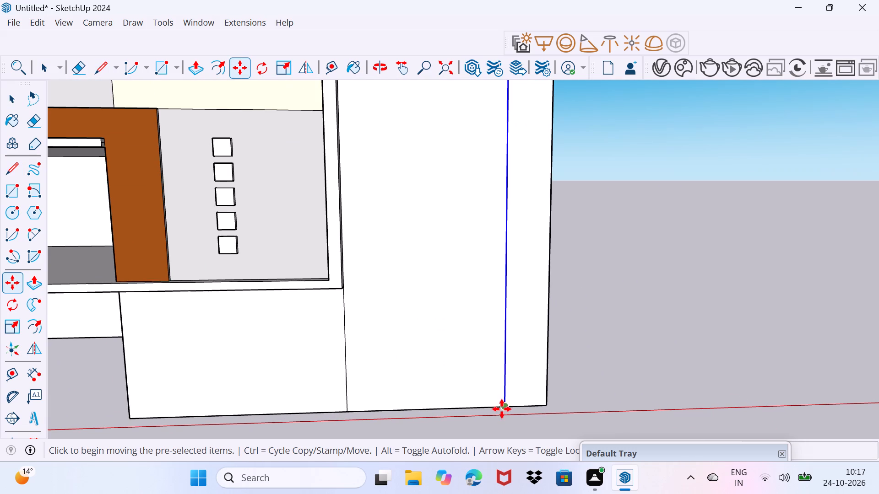
click(504, 408)
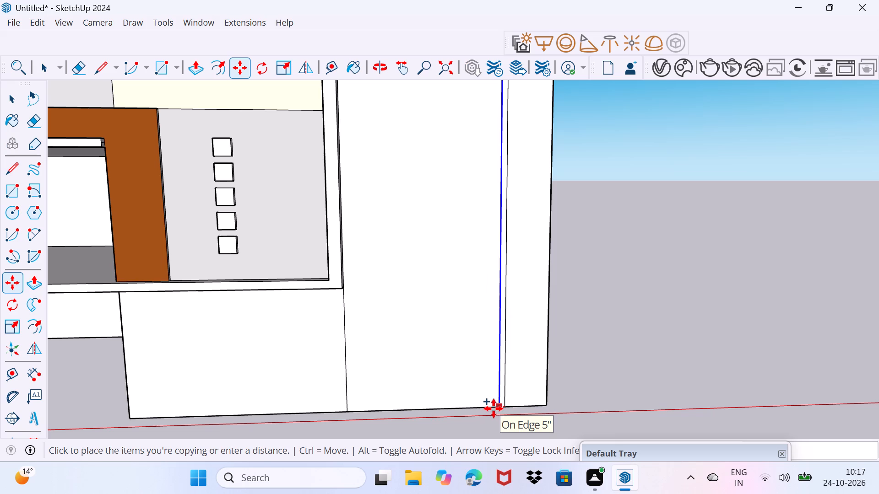
click(494, 408)
key(Escape)
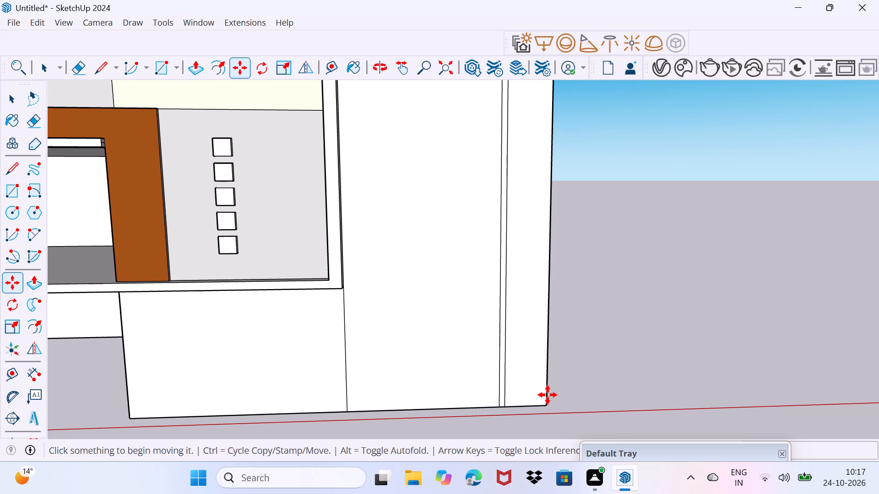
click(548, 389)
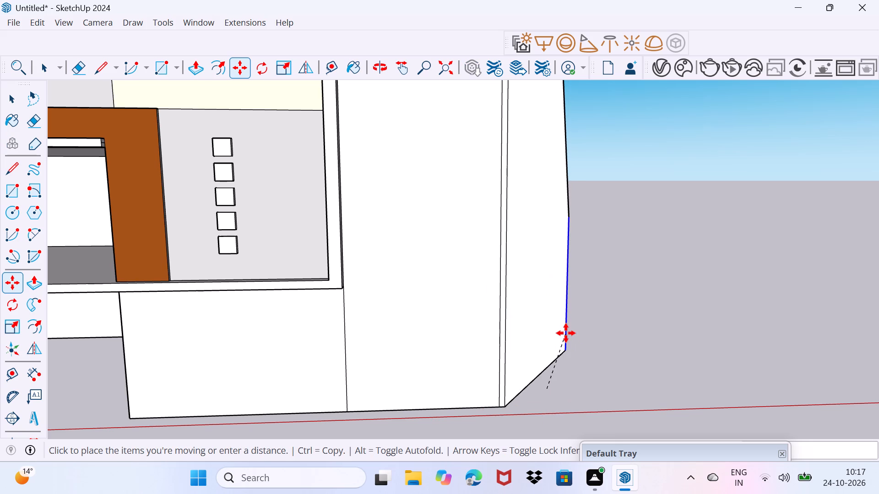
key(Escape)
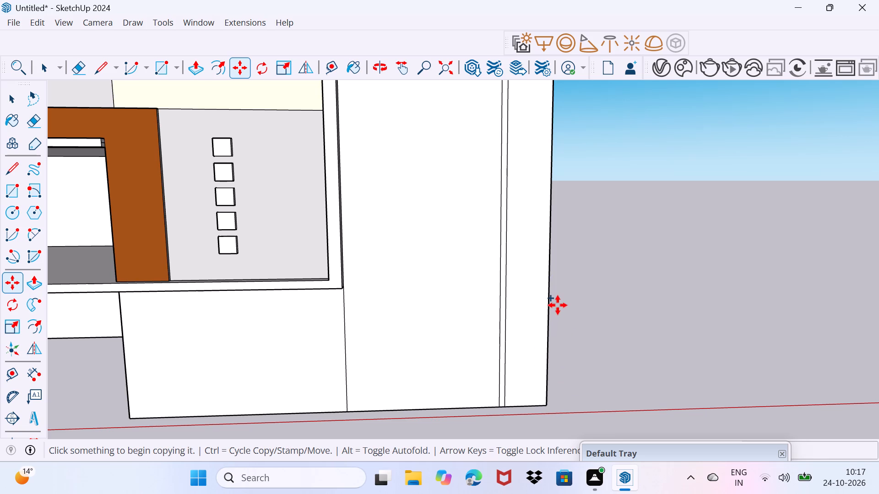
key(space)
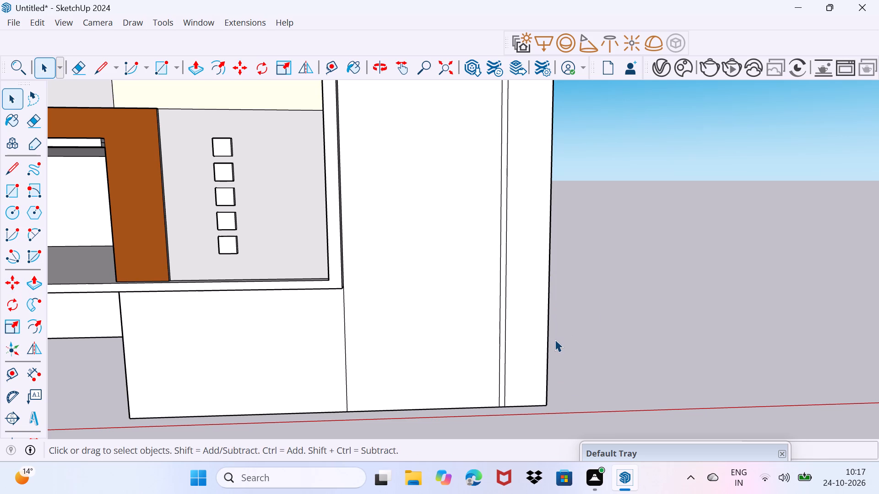
Copy both segments of the tall white wall's outer vertical edge 3" inward along the wall face.
click(549, 338)
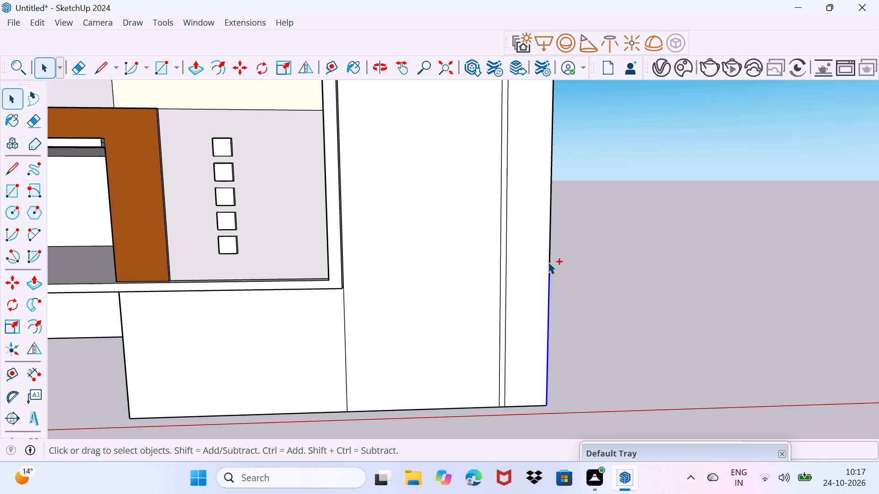
ctrl+click(548, 261)
ctrl+scroll(559, 128, down, 7)
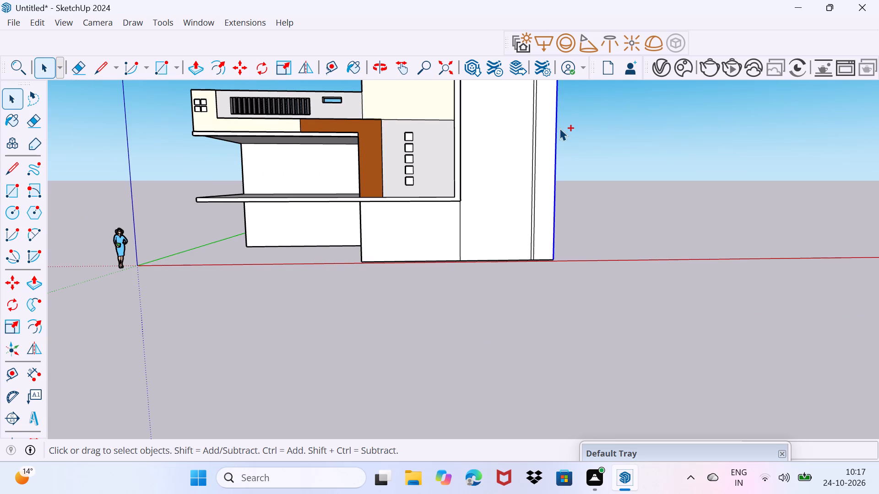
ctrl+middle_drag(559, 128, 528, 237)
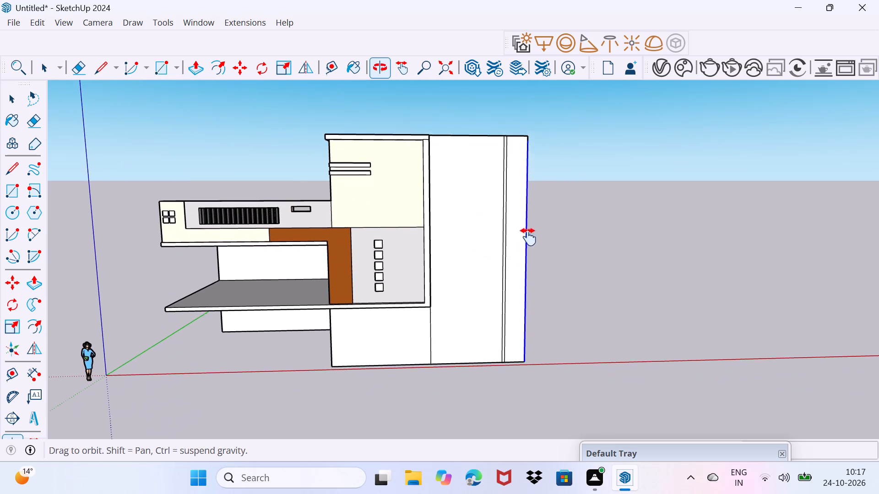
ctrl+middle_drag(528, 237, 528, 234)
ctrl+click(529, 133)
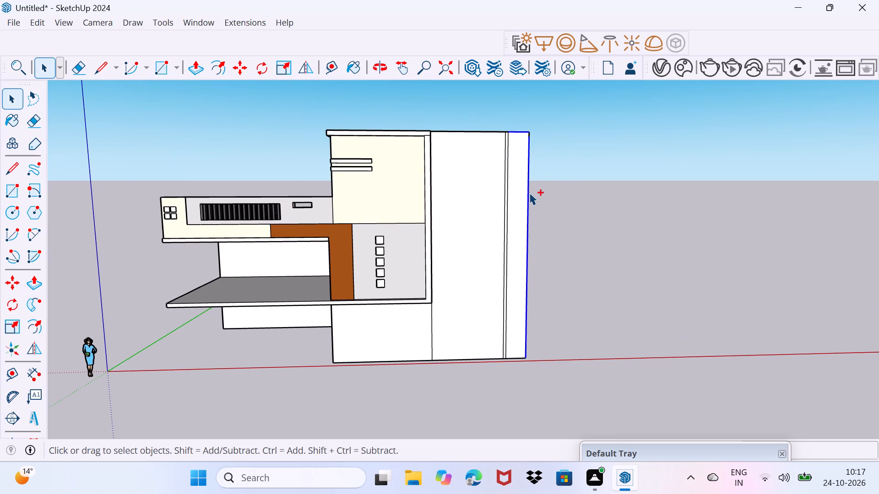
ctrl+shift+click(522, 132)
key(m)
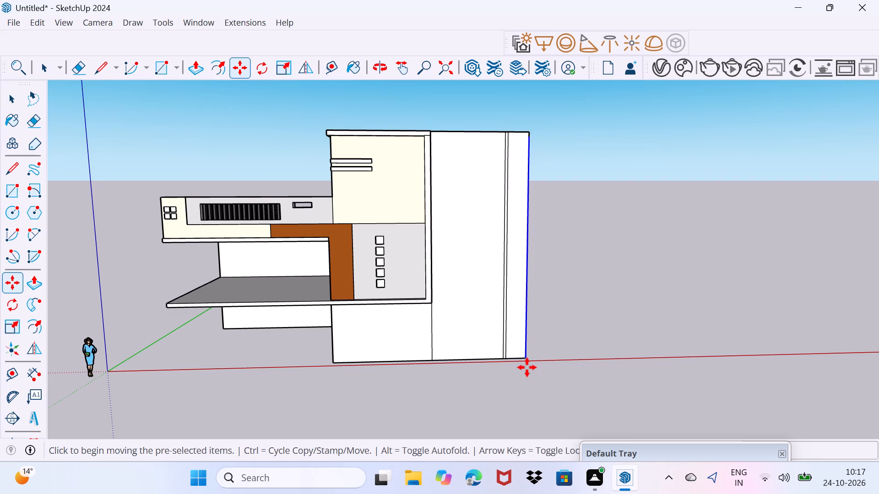
click(525, 358)
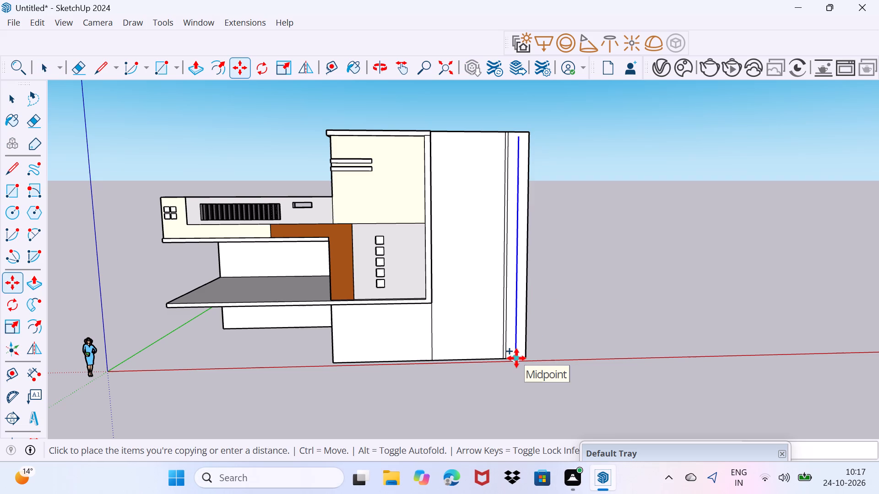
scroll(516, 358, up, 4)
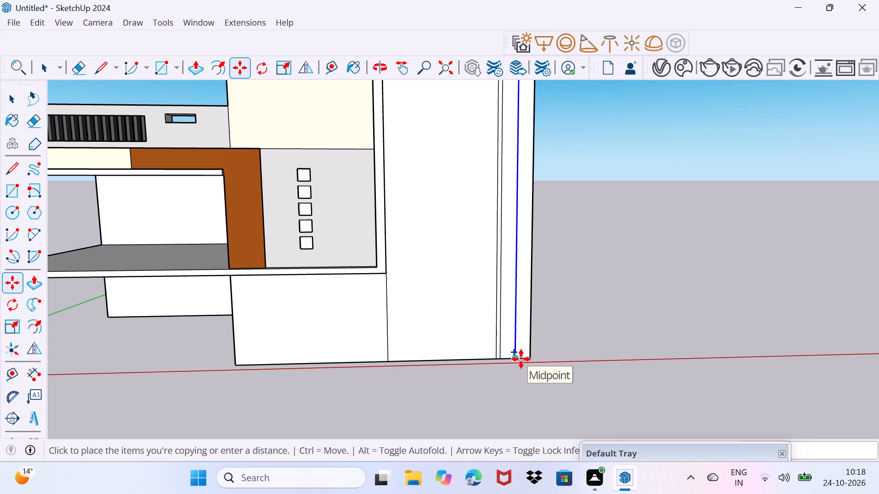
key(3)
key(shift+quotedbl)
key(Return)
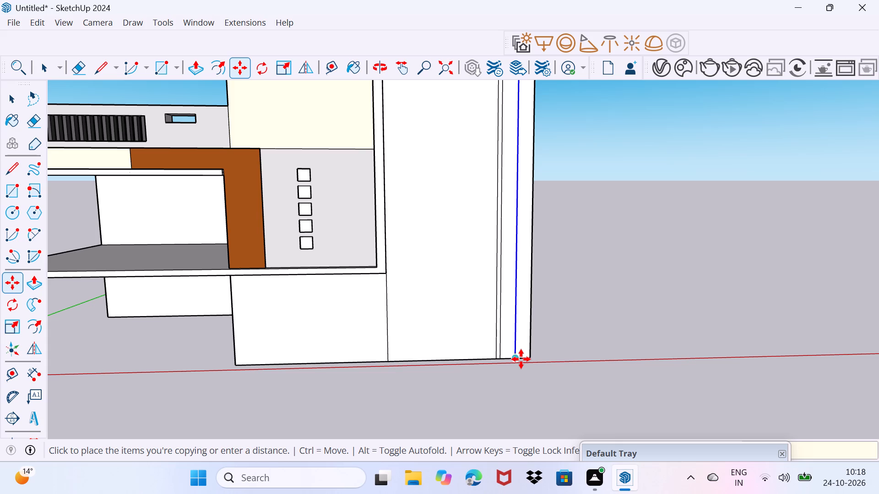
Move the copied edge line slightly further inward from the tall wall's outer edge, along the base.
scroll(521, 359, up, 8)
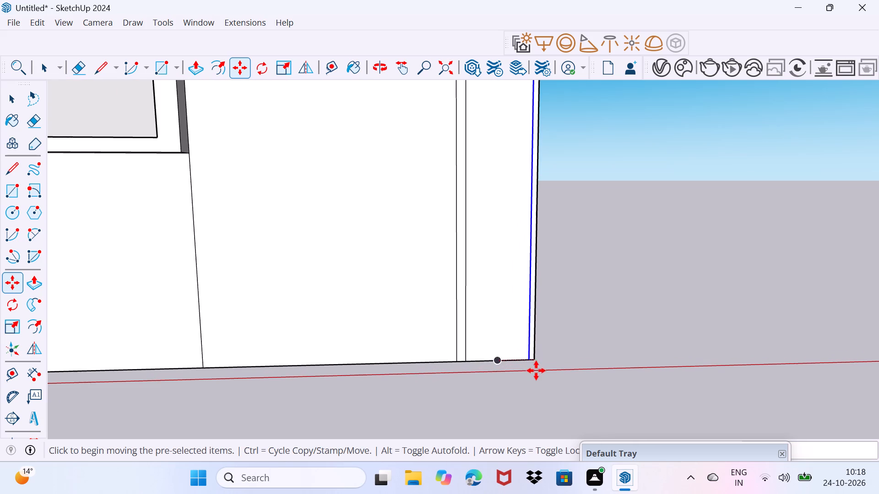
click(531, 356)
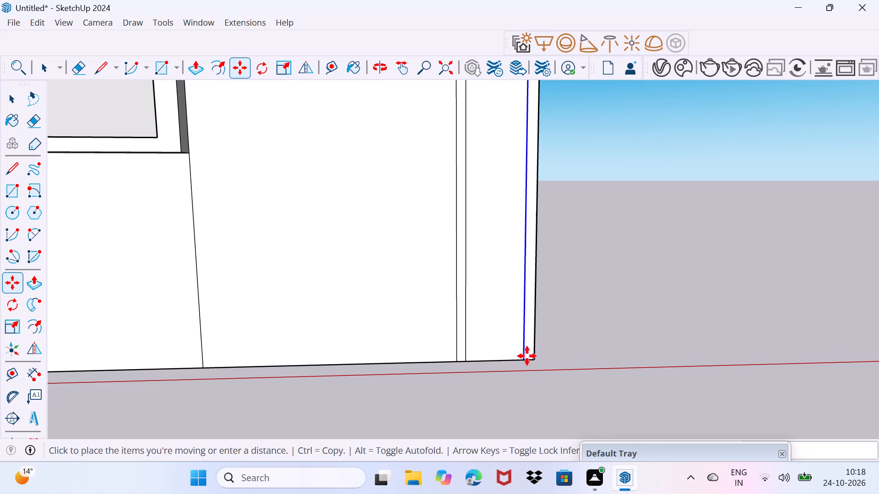
click(524, 356)
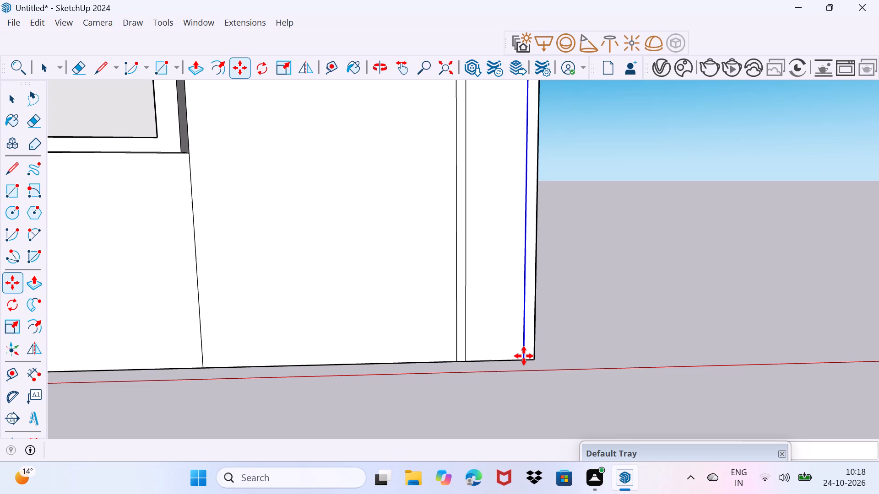
key(Escape)
key(space)
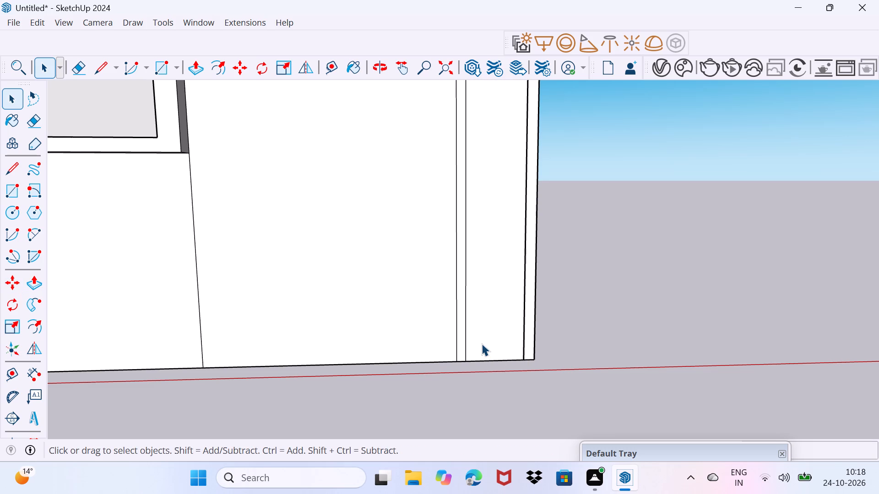
Draw a short line from the copied edge line's upper end up to the wall's top edge.
scroll(482, 344, down, 4)
scroll(562, 256, down, 1)
middle_drag(562, 253, 415, 488)
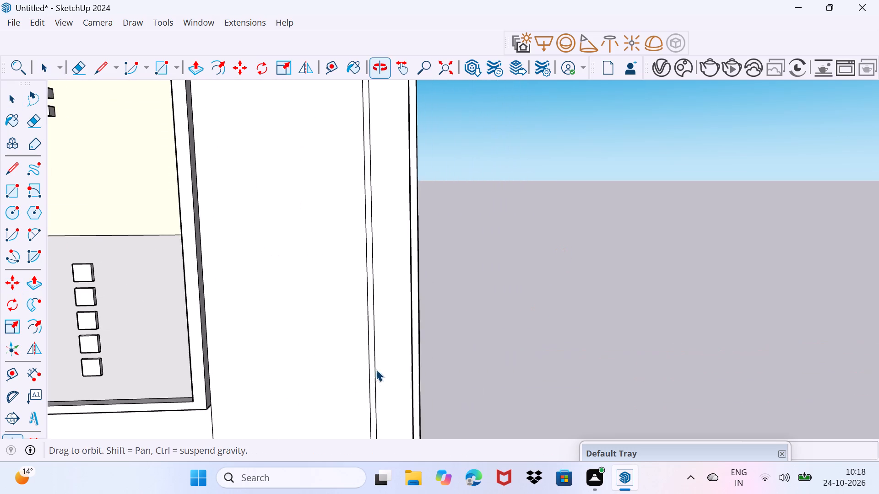
middle_drag(336, 127, 328, 355)
scroll(376, 231, up, 3)
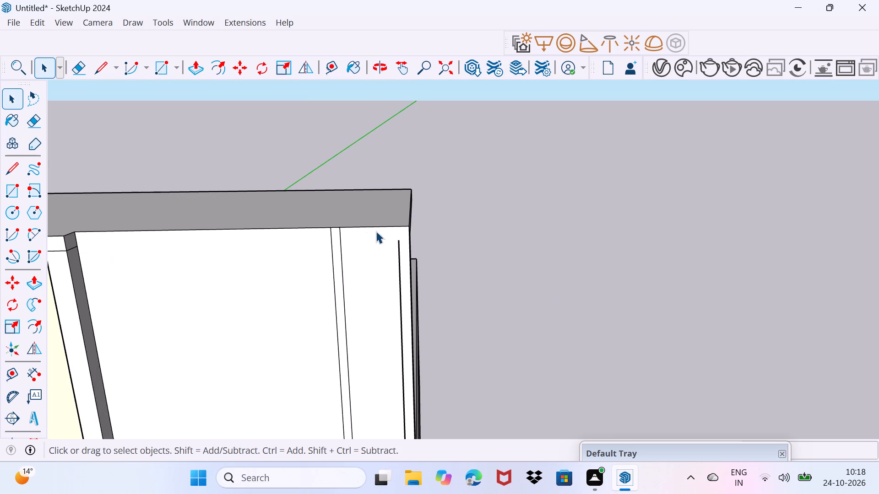
scroll(388, 244, up, 5)
key(l)
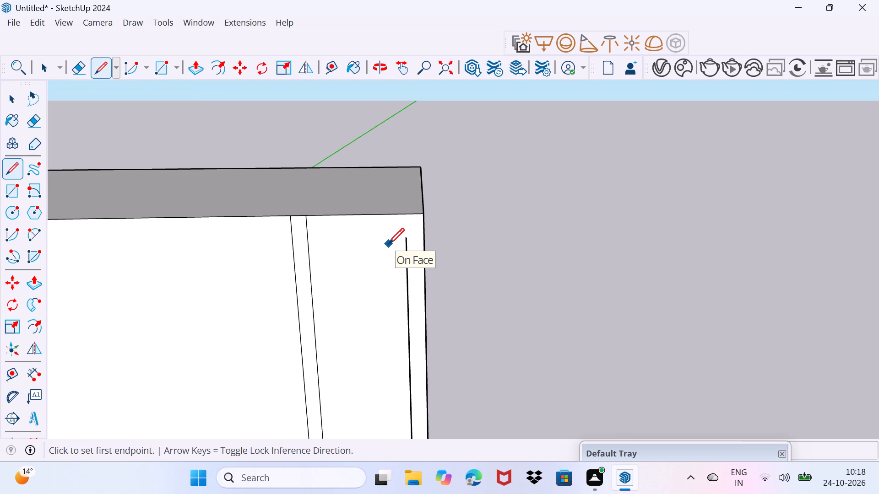
click(404, 244)
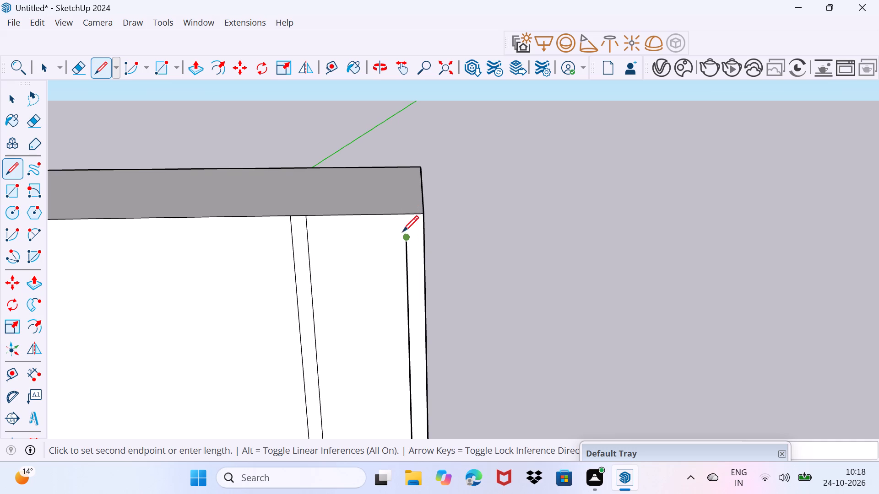
click(403, 211)
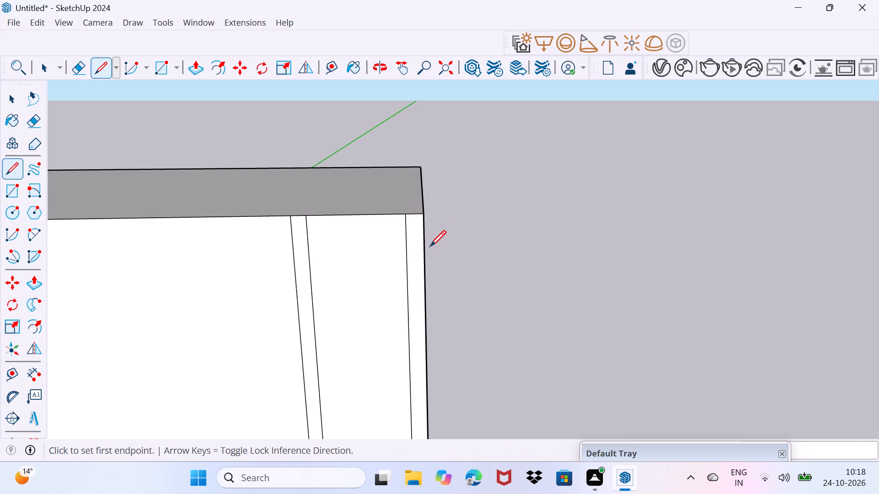
Push/Pull the tall wall's outer edge strip and the narrow vertical strip further inward by 0.8" each.
key(space)
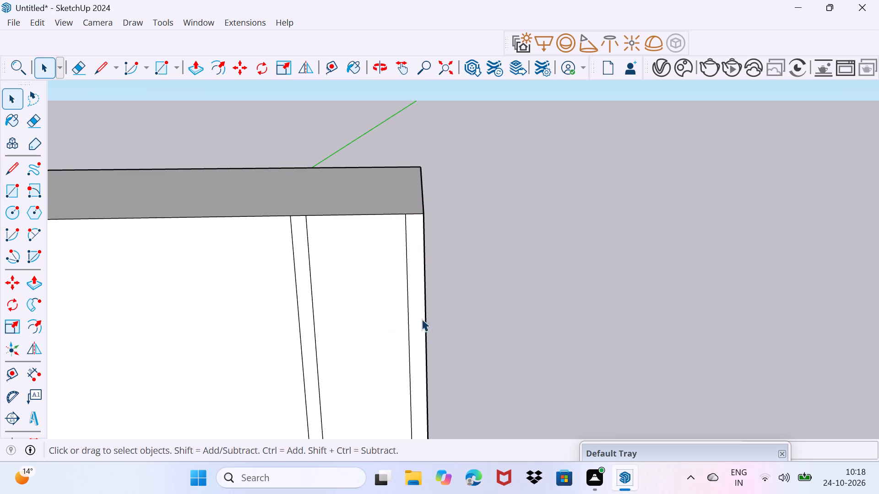
click(415, 317)
key(p)
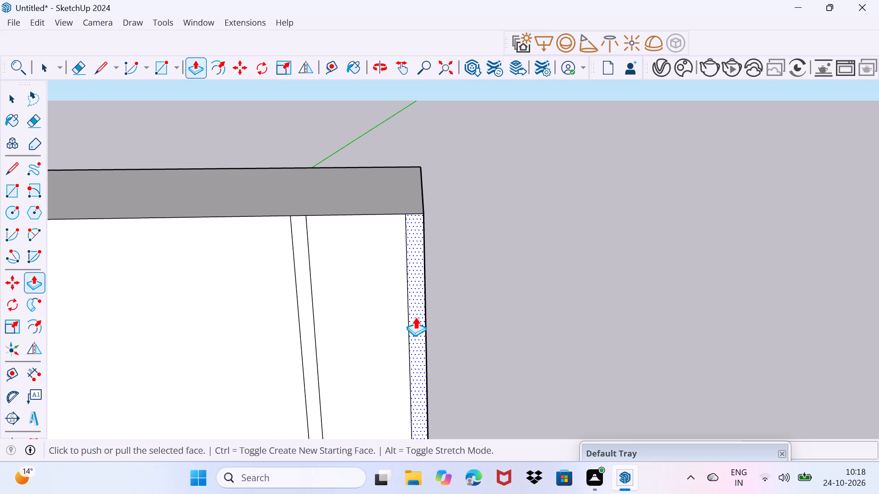
click(415, 317)
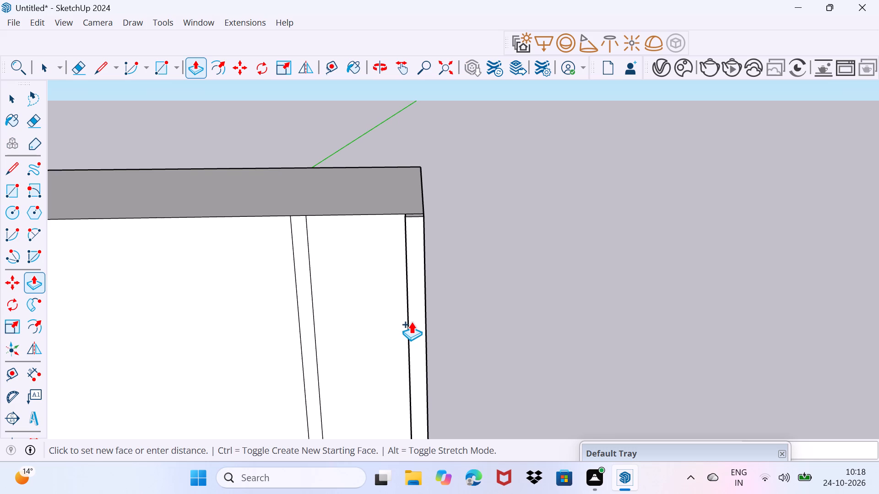
key(0)
text(.8)
key(shift+quotedbl)
key(Return)
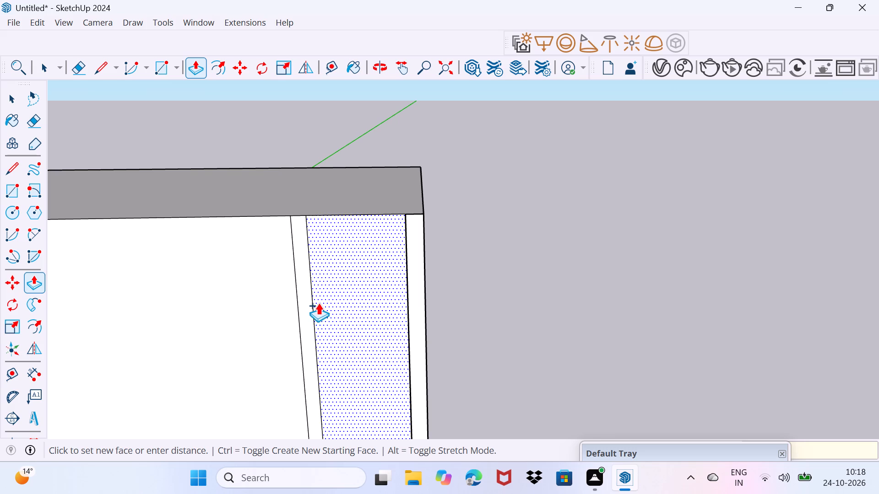
double_click(305, 301)
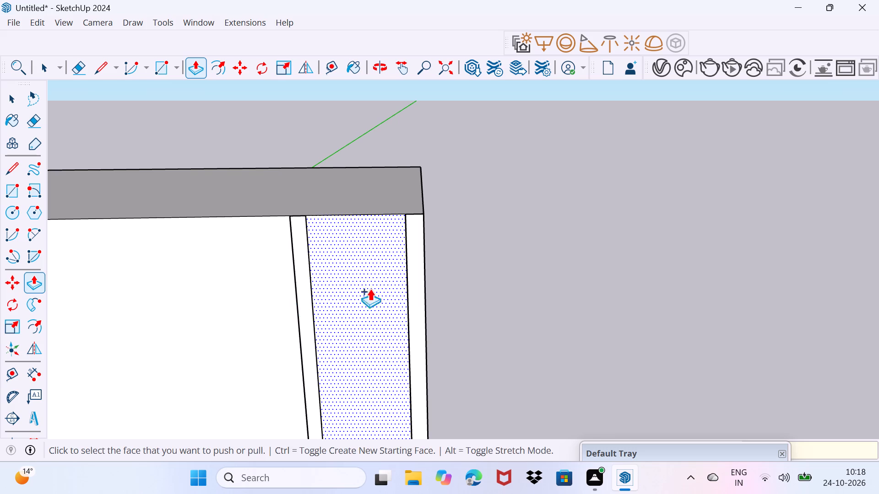
Paint the wide front panel of the tall wall with the blue-grey Square Glass Tile 01 material from the Tile collection.
middle_drag(385, 286, 298, 321)
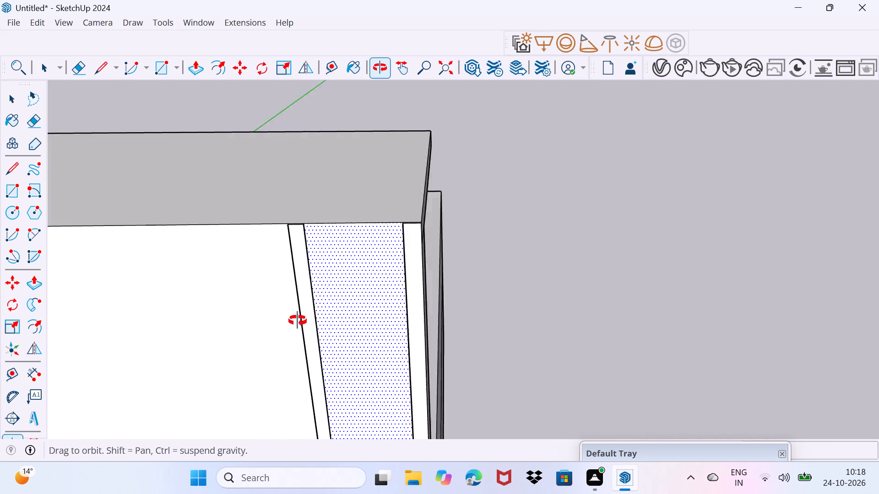
middle_drag(298, 321, 333, 263)
scroll(333, 263, down, 6)
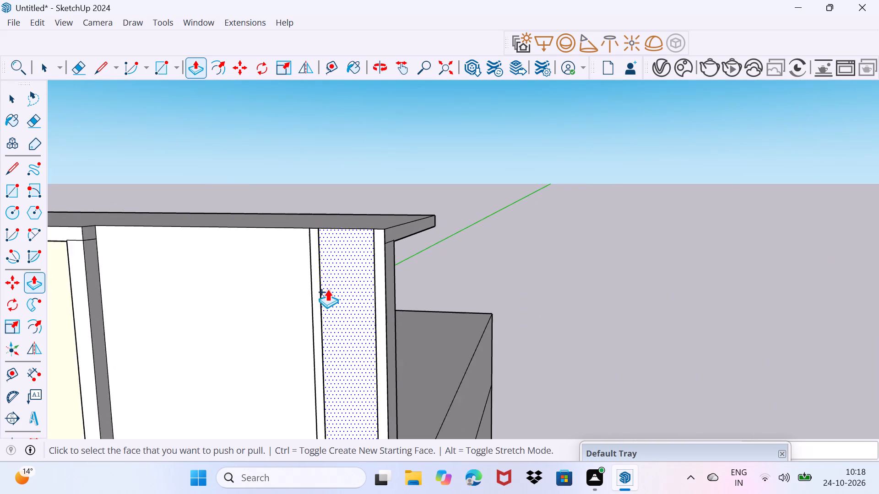
scroll(327, 289, down, 3)
drag(606, 449, 616, 167)
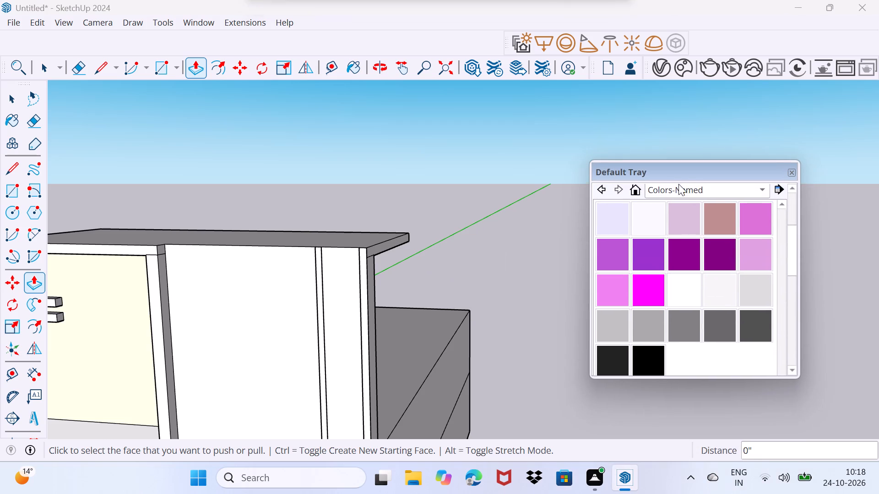
click(695, 191)
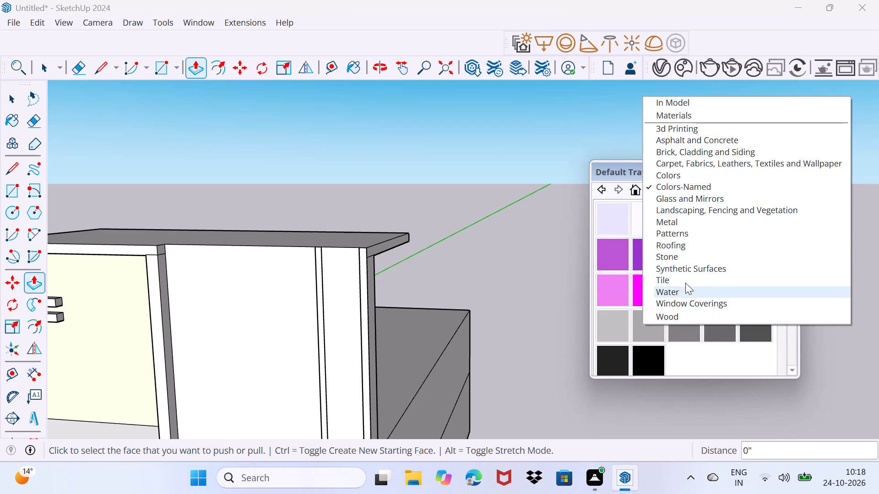
click(689, 259)
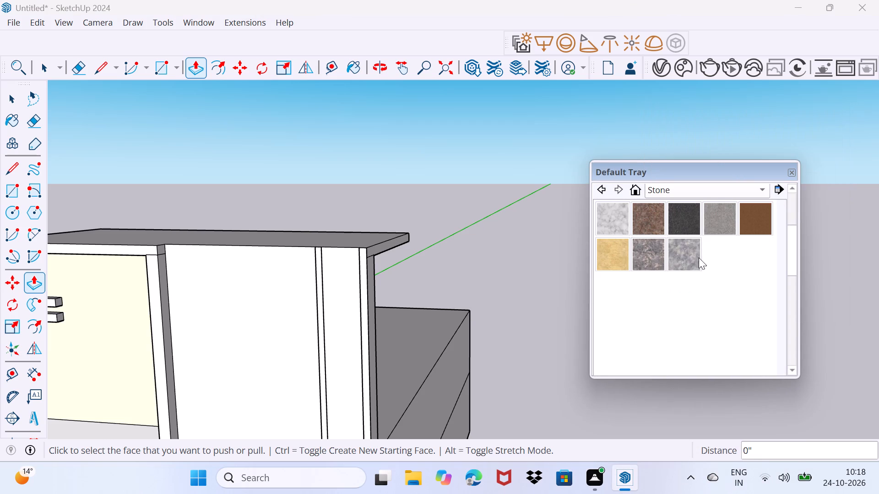
click(716, 195)
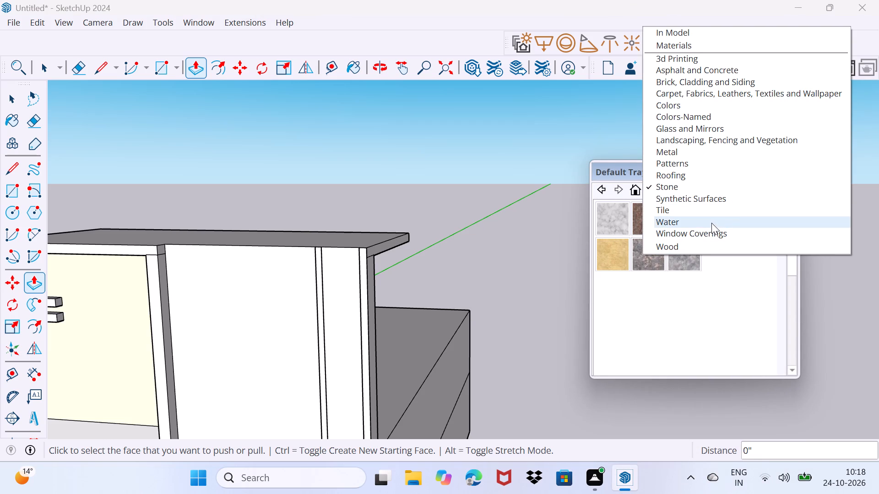
click(699, 210)
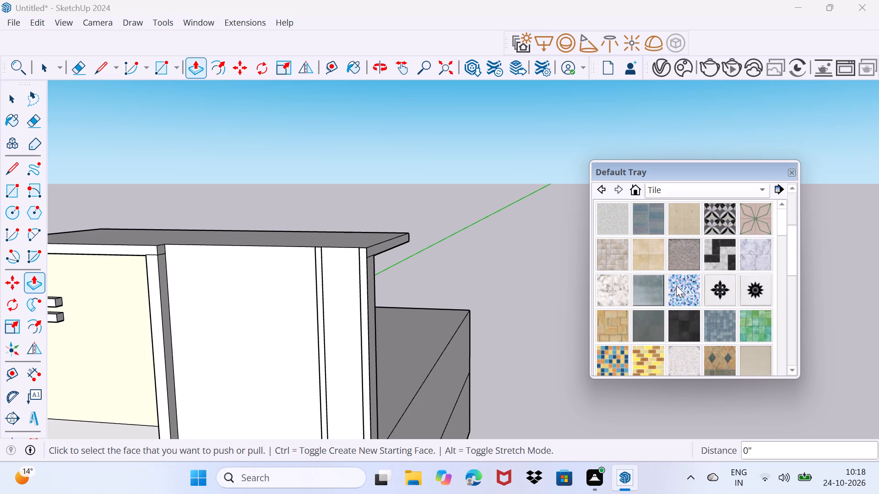
scroll(676, 285, down, 6)
scroll(676, 285, up, 2)
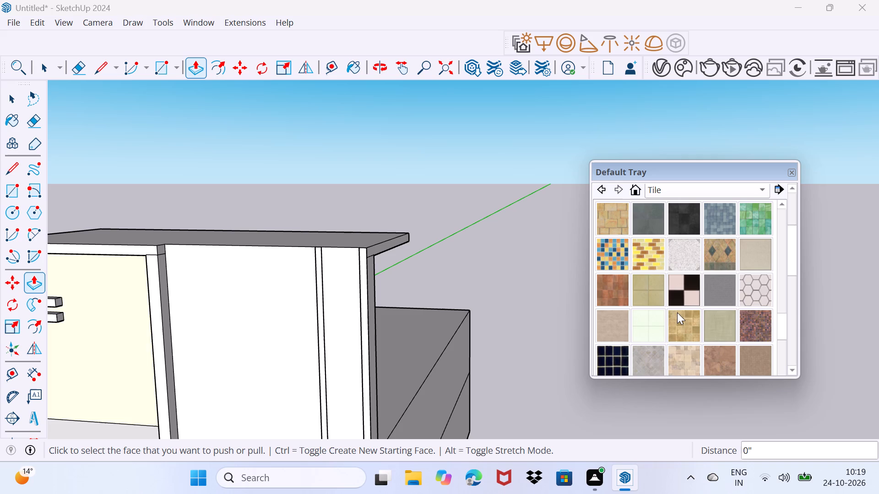
scroll(677, 311, up, 1)
click(723, 253)
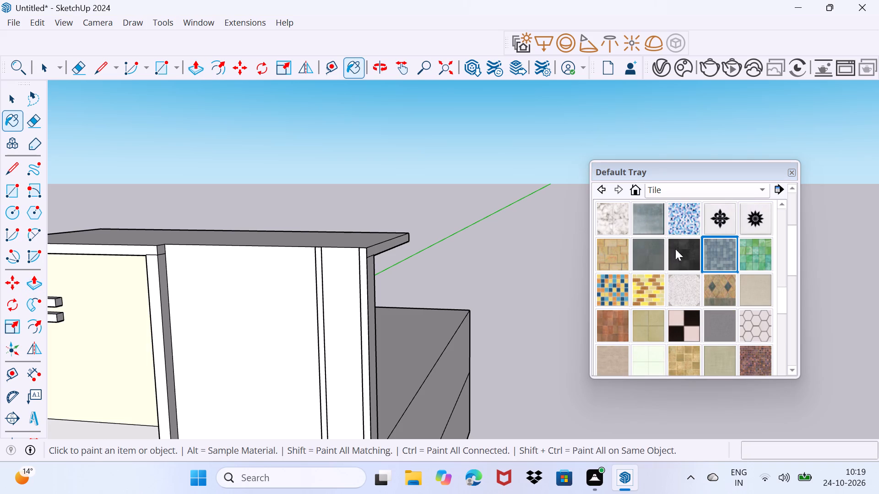
click(286, 313)
Enlarge the Square Glass Tile 01 texture by setting its width to 100 inches.
scroll(283, 322, down, 2)
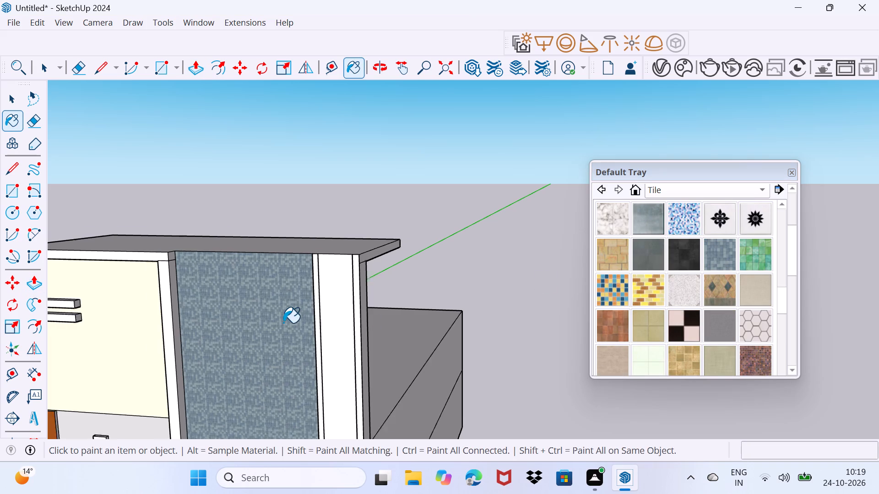
scroll(283, 323, down, 6)
middle_drag(299, 353, 331, 204)
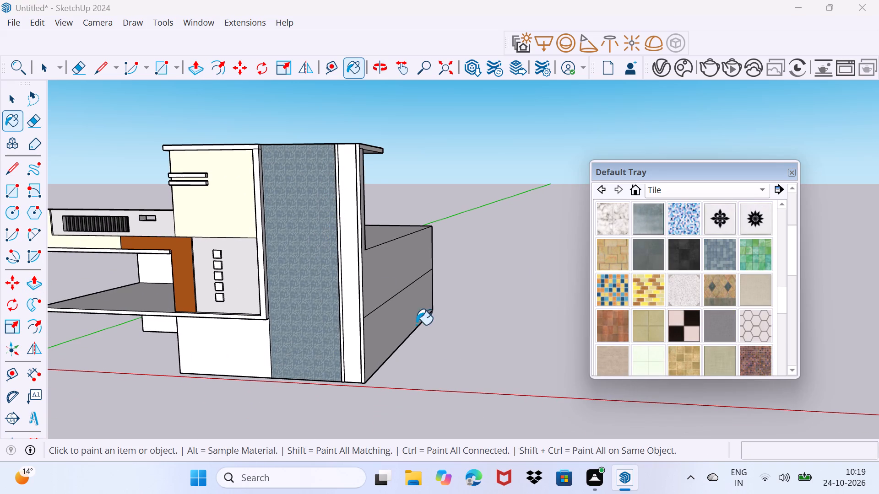
scroll(677, 230, up, 10)
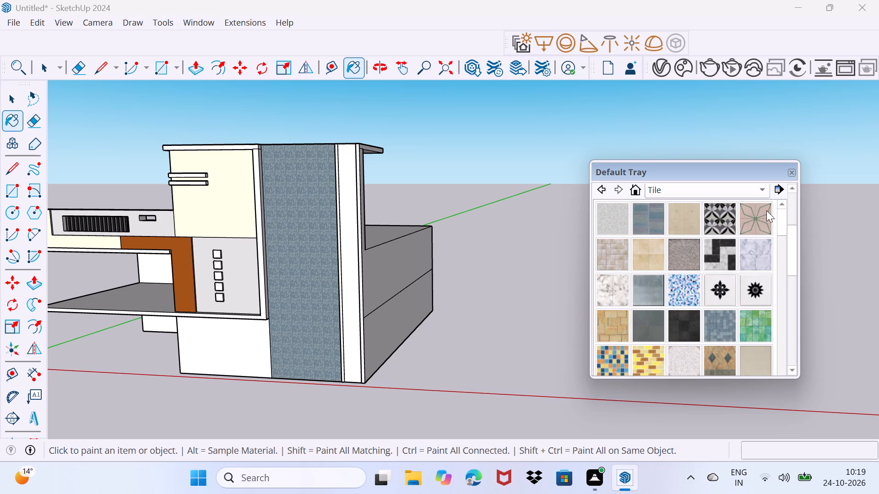
triple_click(791, 187)
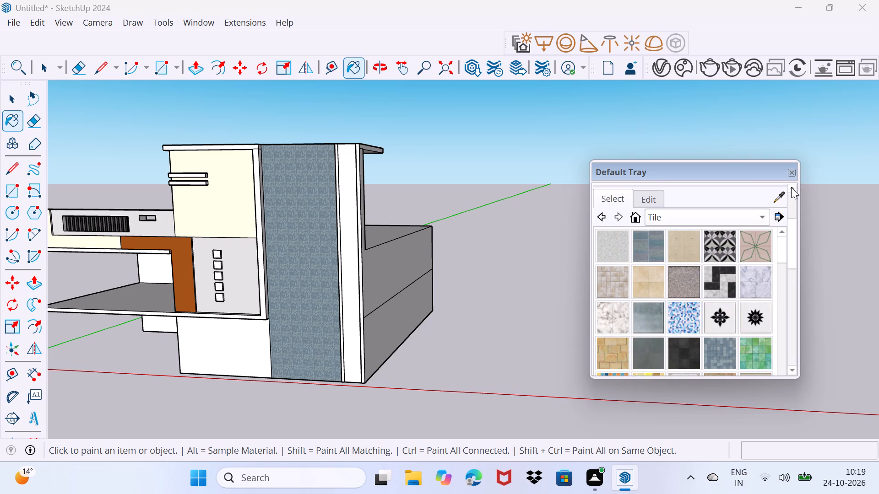
triple_click(791, 187)
click(647, 252)
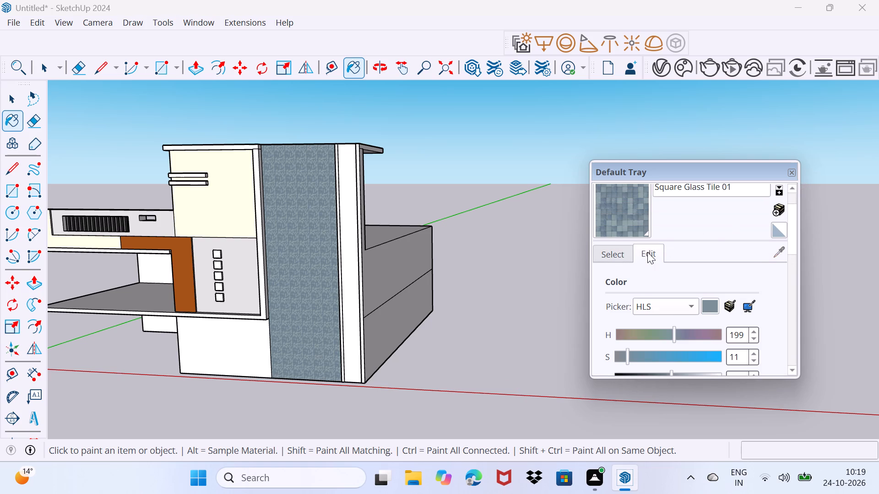
scroll(675, 301, down, 6)
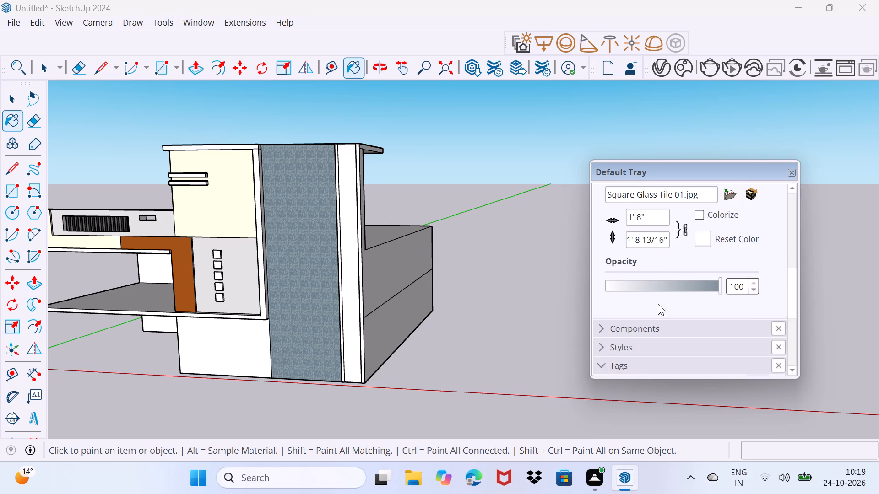
scroll(658, 304, up, 1)
click(656, 253)
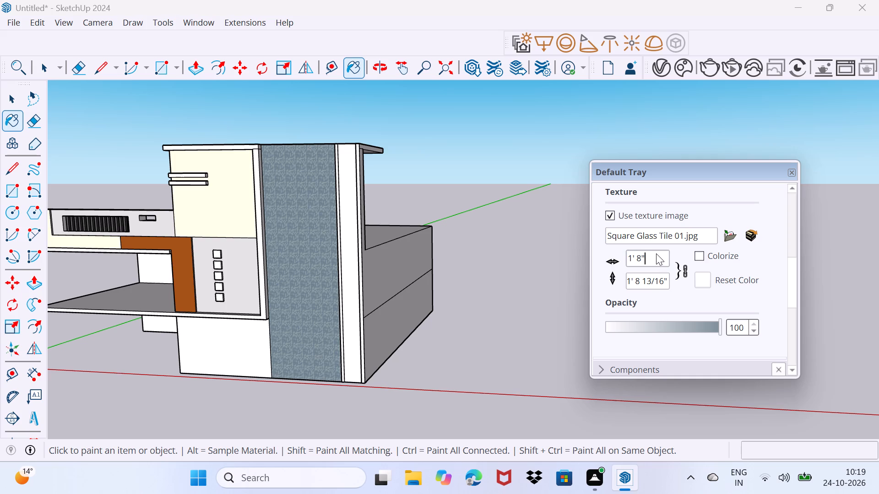
key(BackSpace)
key(BackSpace)
key(BackSpace)
key(BackSpace)
key(BackSpace)
key(1)
text(00)
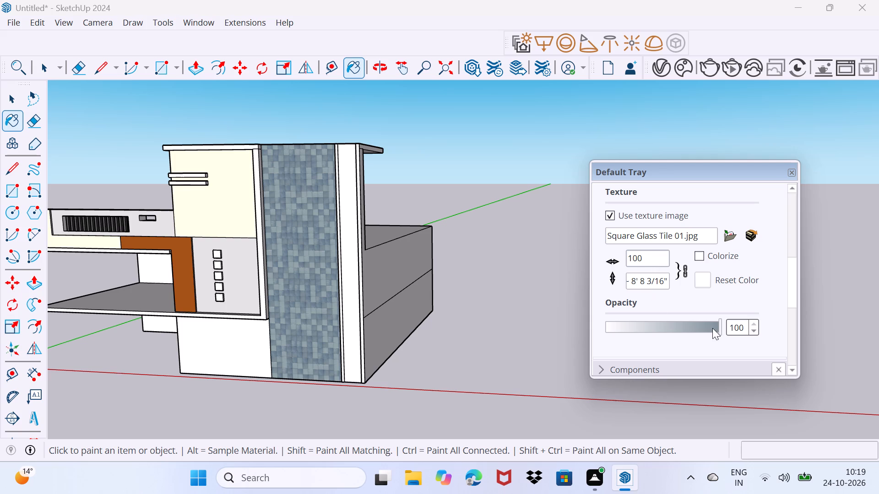
Set the glass tile material's opacity to 90.
drag(721, 328, 705, 328)
drag(705, 328, 671, 328)
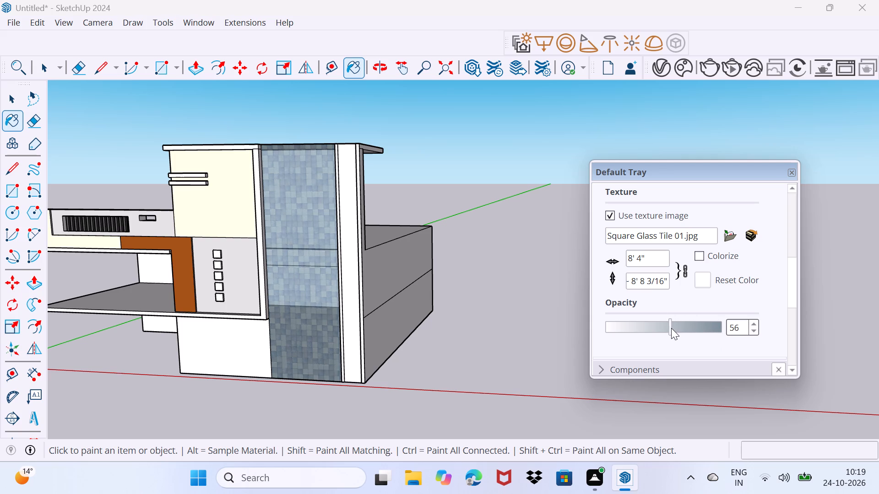
drag(671, 328, 654, 328)
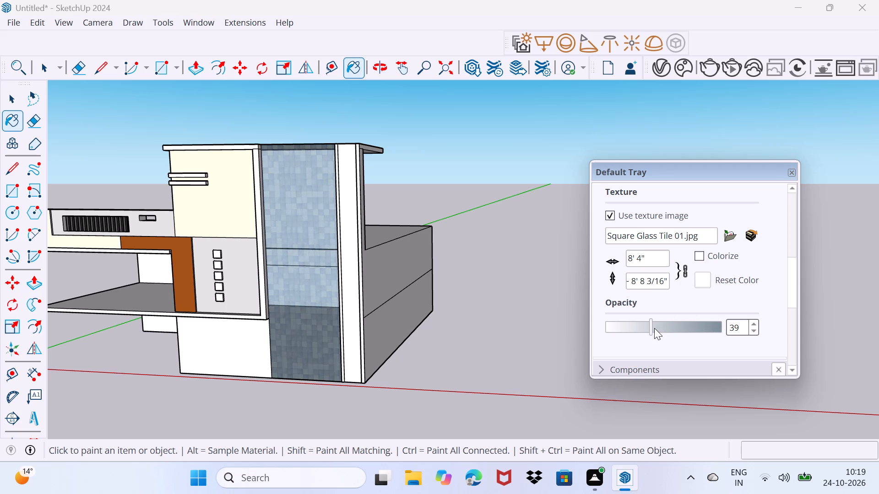
drag(654, 328, 671, 329)
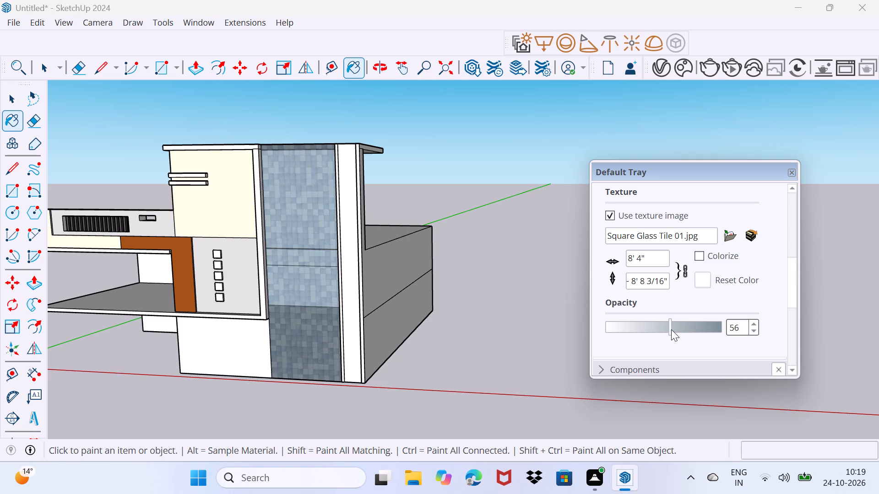
drag(671, 329, 710, 333)
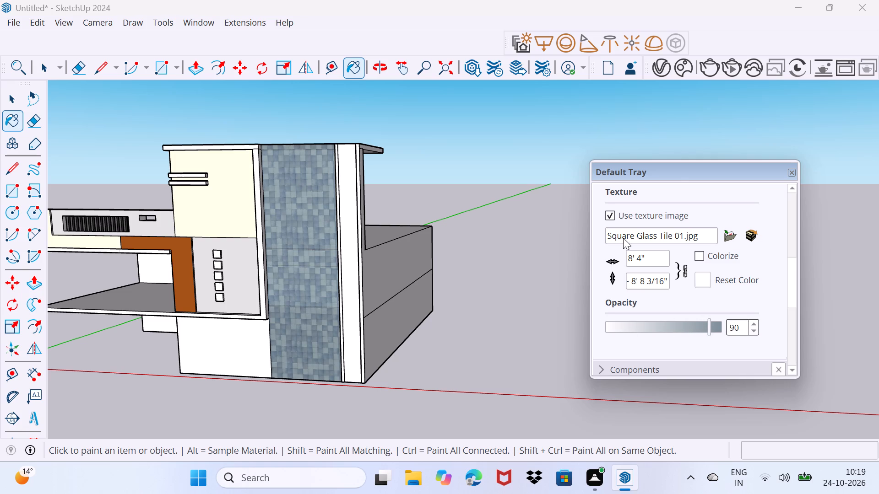
Reapply the glass tile to the tall wall's panel and darken the material to a lightness of 23.
drag(683, 170, 650, 290)
scroll(425, 266, down, 1)
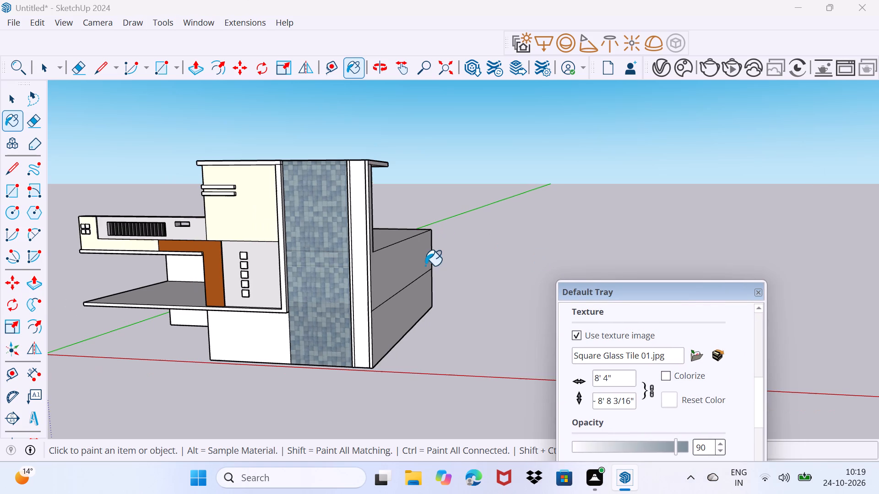
click(319, 252)
scroll(319, 292, up, 5)
middle_drag(315, 286, 517, 292)
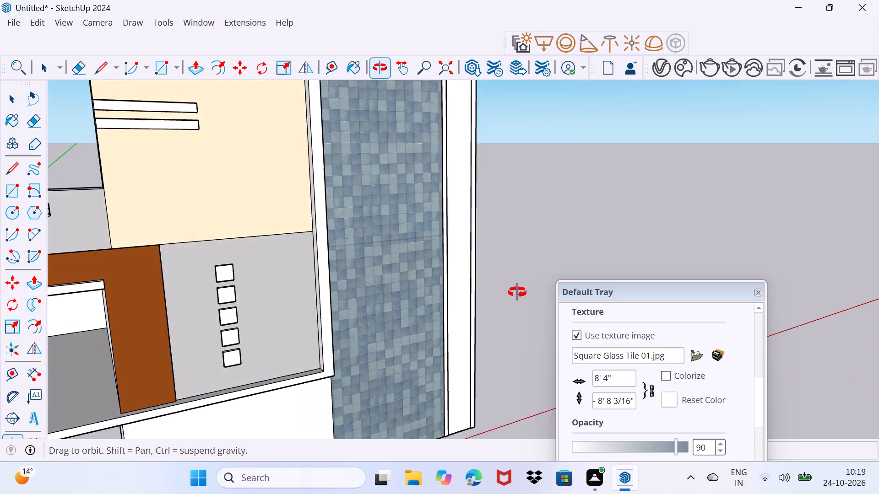
middle_drag(517, 292, 325, 286)
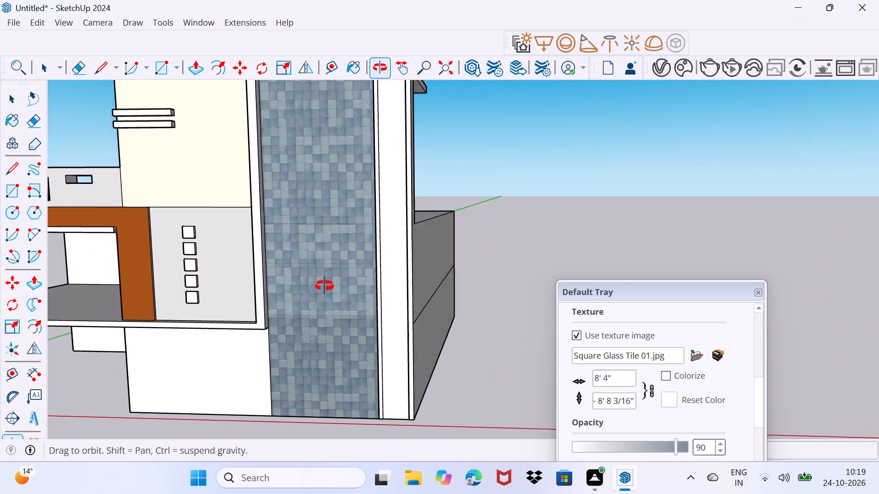
middle_drag(325, 286, 315, 294)
scroll(336, 288, up, 1)
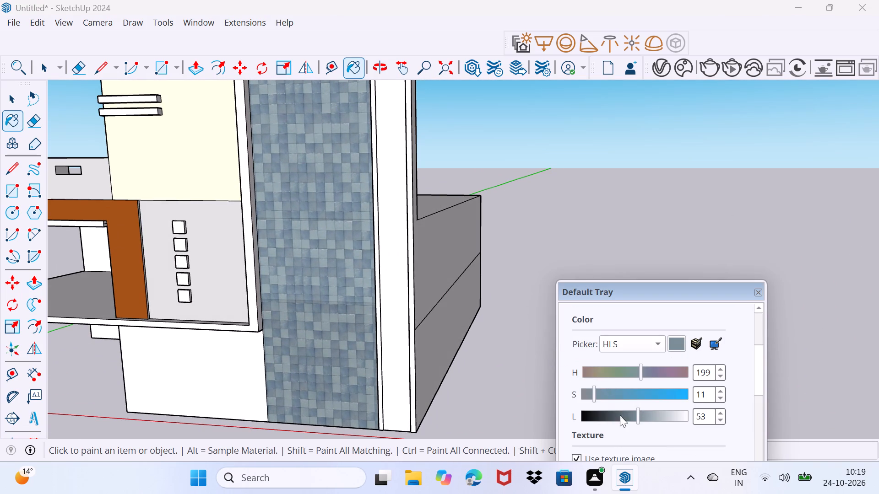
drag(636, 417, 605, 417)
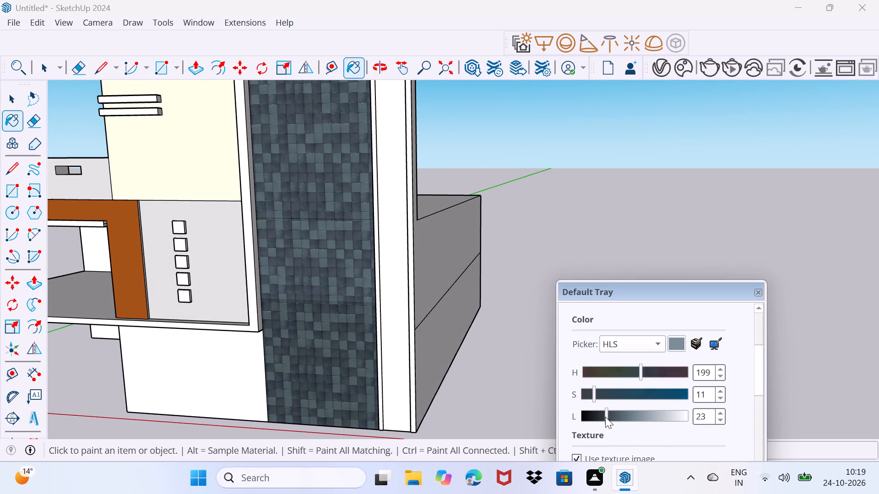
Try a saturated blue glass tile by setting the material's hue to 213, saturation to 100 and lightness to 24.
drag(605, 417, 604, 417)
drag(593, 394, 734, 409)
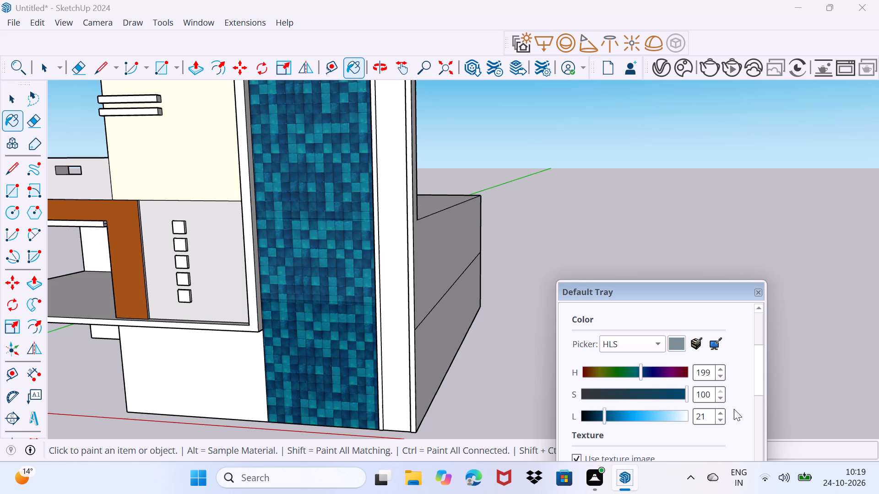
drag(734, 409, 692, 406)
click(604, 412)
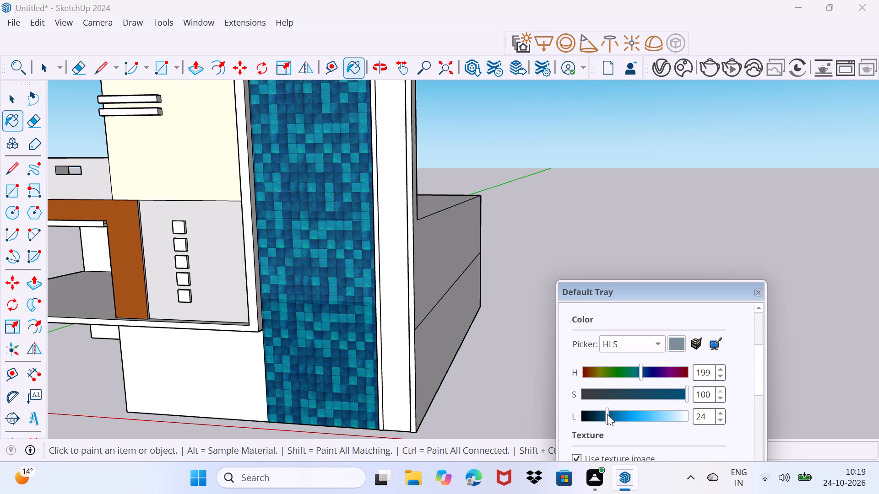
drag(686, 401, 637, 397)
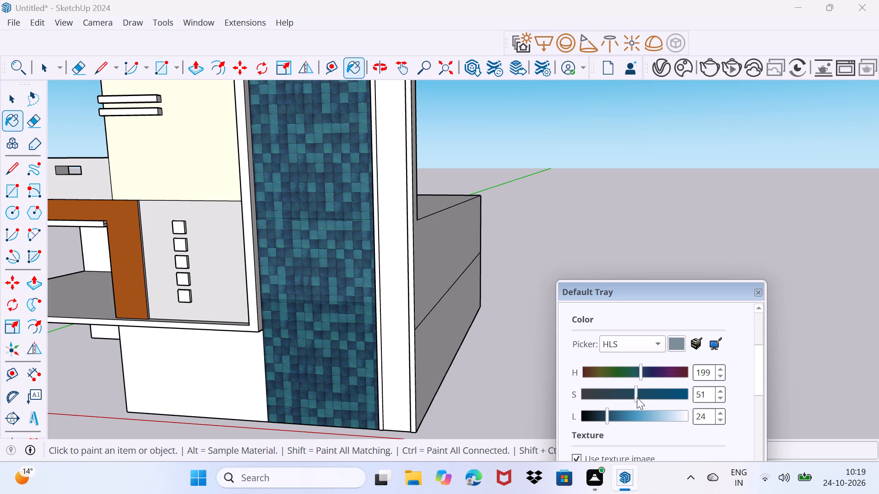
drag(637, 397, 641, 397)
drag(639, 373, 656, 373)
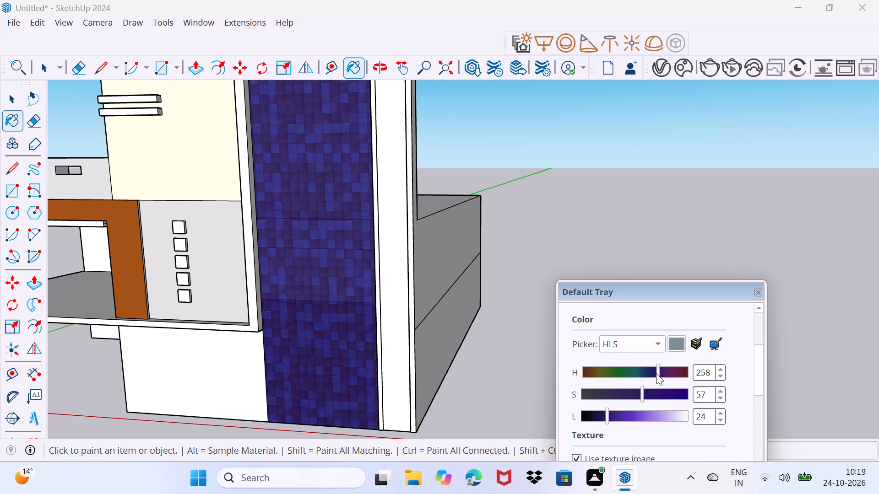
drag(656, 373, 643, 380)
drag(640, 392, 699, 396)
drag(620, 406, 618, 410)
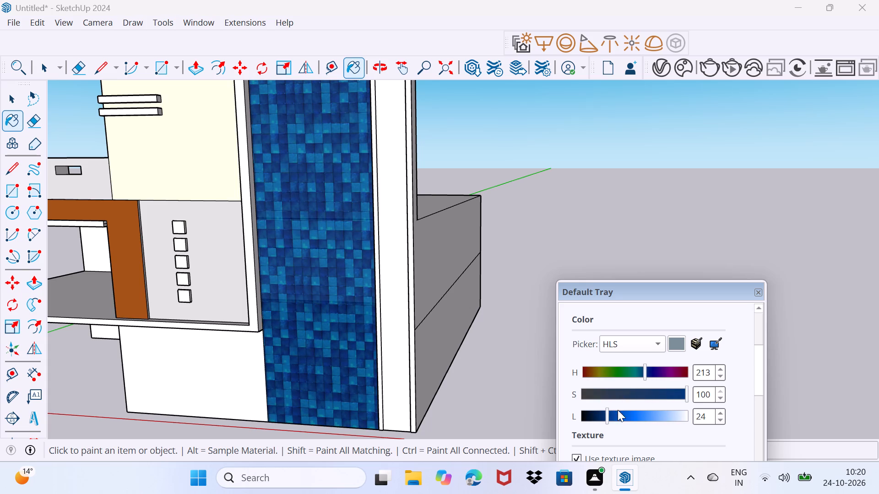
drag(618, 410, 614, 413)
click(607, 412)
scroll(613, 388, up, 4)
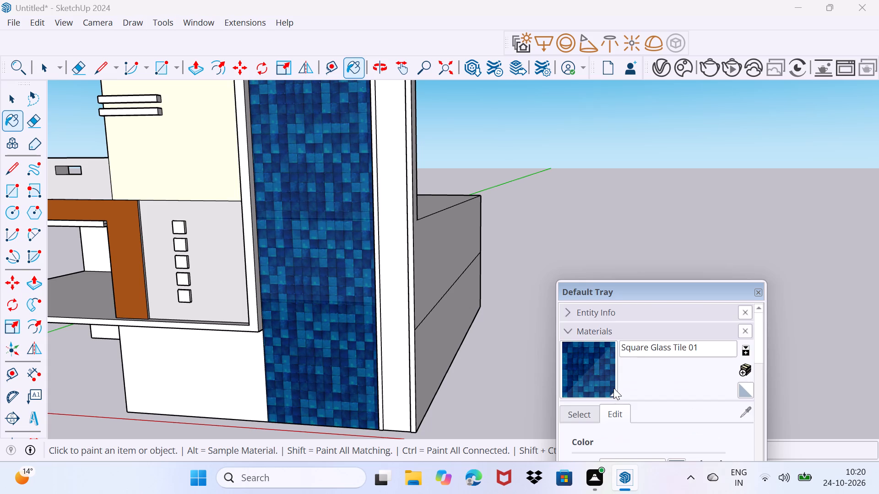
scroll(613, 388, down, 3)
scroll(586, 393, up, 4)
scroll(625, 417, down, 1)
Repaint the tall wall's wide front panel with the original blue-grey Square Glass Tile 01 from the Tile collection.
click(577, 373)
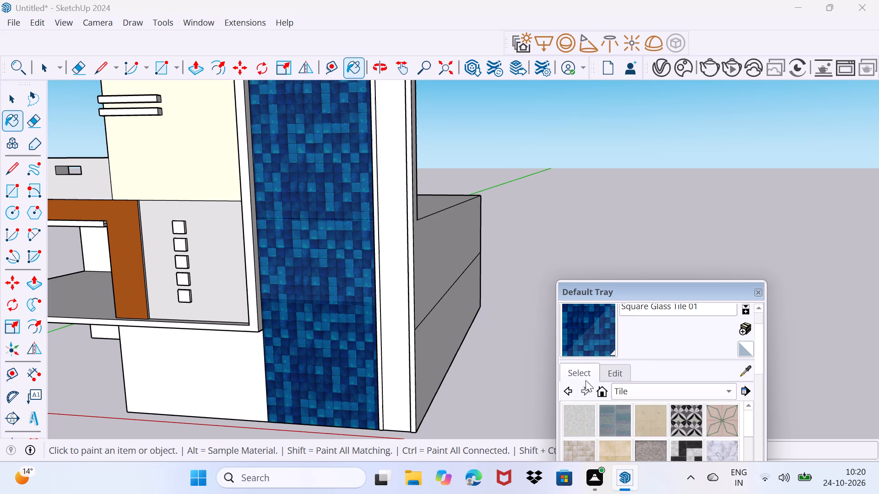
scroll(628, 415, down, 4)
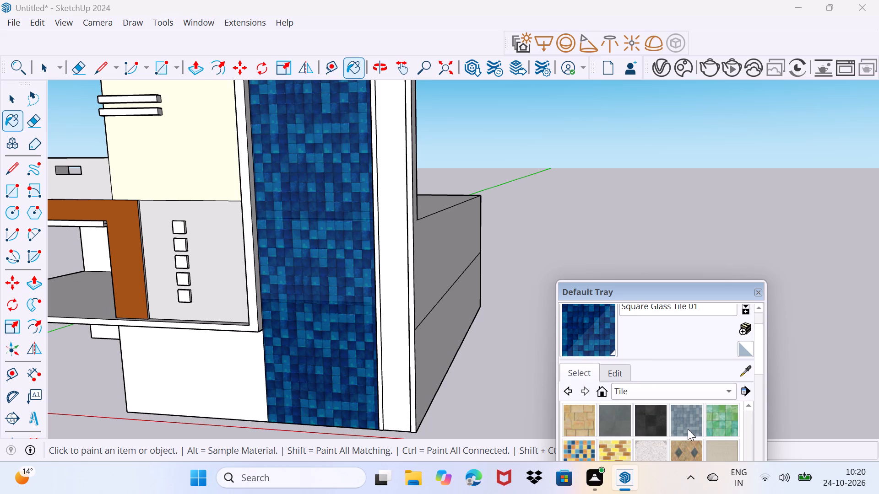
click(688, 426)
click(360, 273)
middle_drag(342, 232, 350, 260)
Look through the Tile collection for other materials that could suit the tall wall.
scroll(678, 449, down, 1)
scroll(634, 369, up, 9)
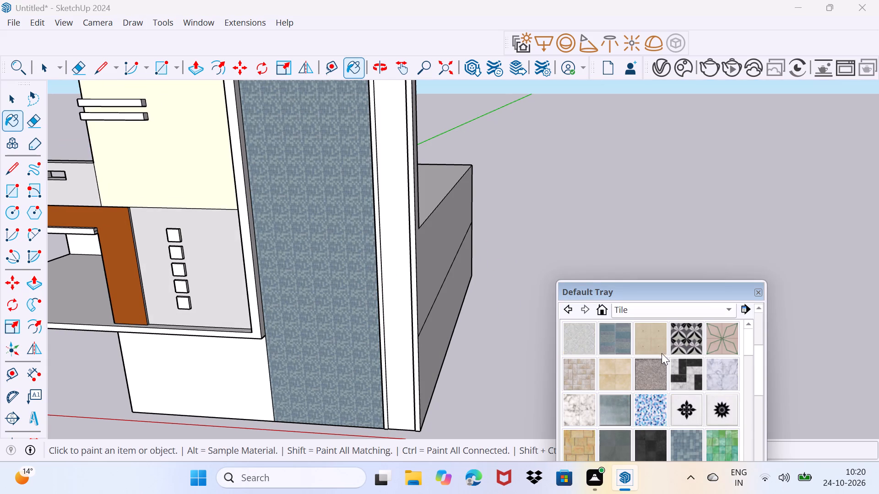
scroll(647, 353, down, 2)
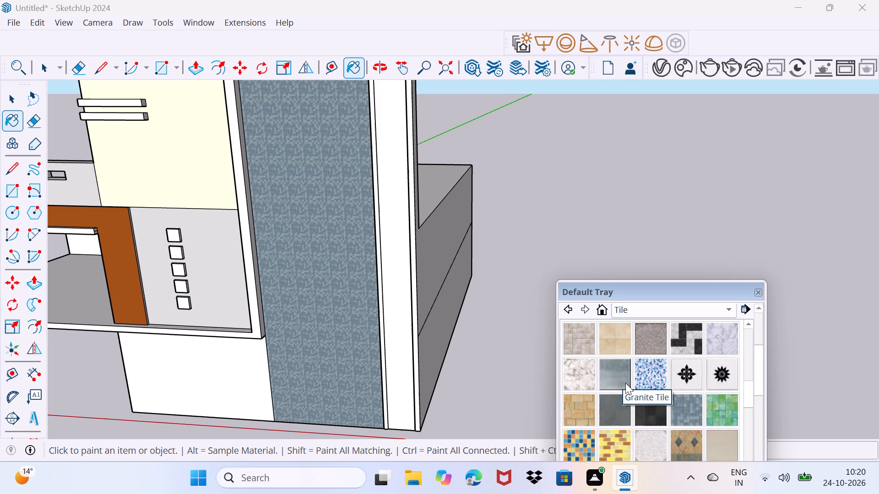
scroll(661, 406, down, 5)
scroll(662, 405, up, 4)
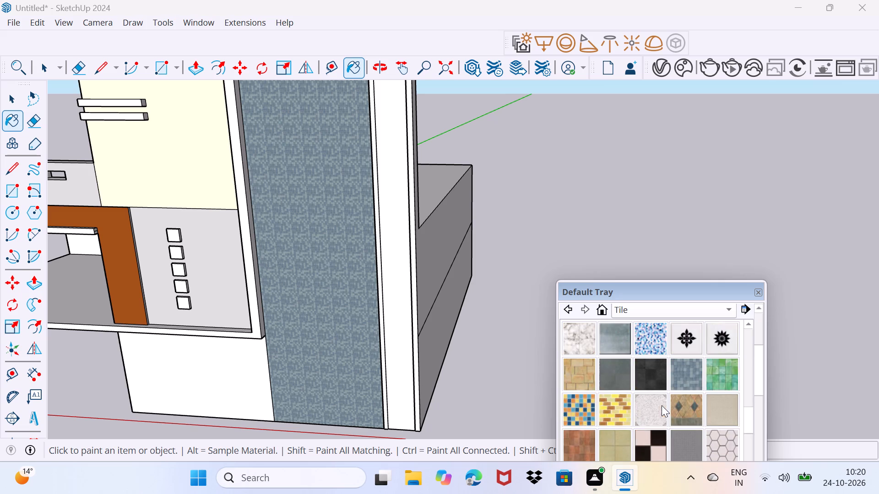
scroll(662, 398, up, 10)
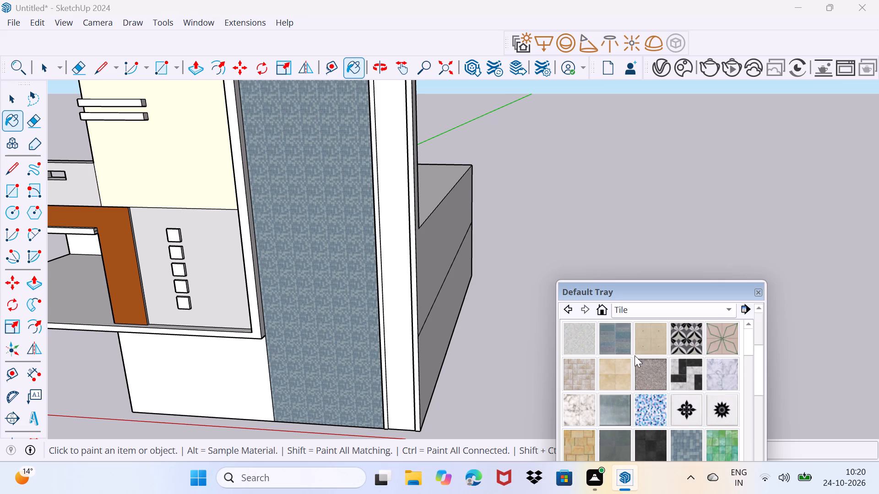
Set the reapplied Square Glass Tile 01 texture's width to 100 inches and reapply it to the tall wall's panel.
click(765, 308)
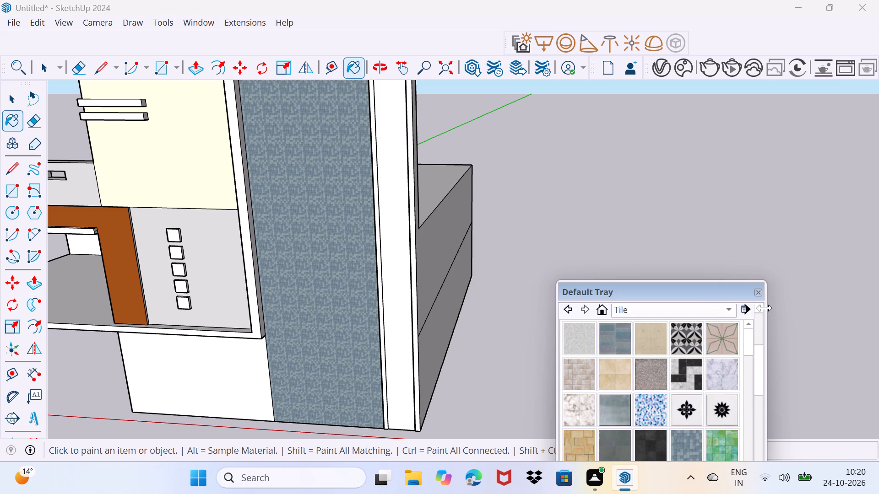
triple_click(757, 308)
click(757, 308)
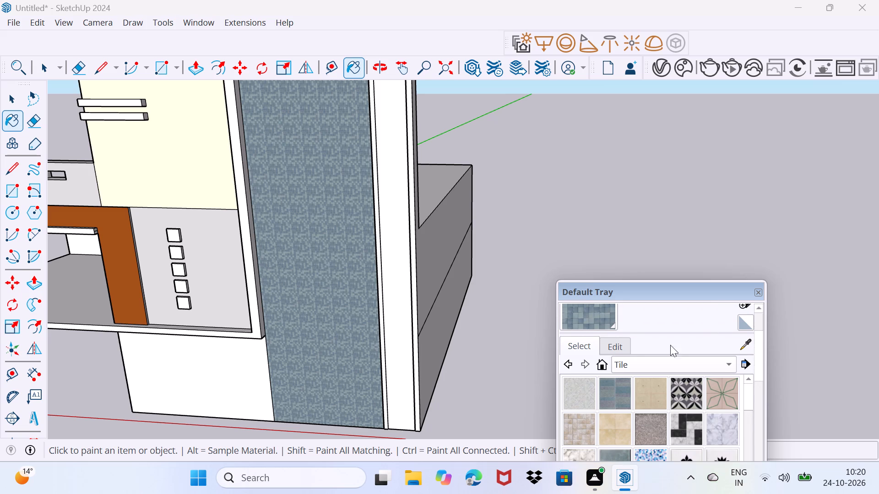
click(624, 345)
scroll(627, 382, down, 3)
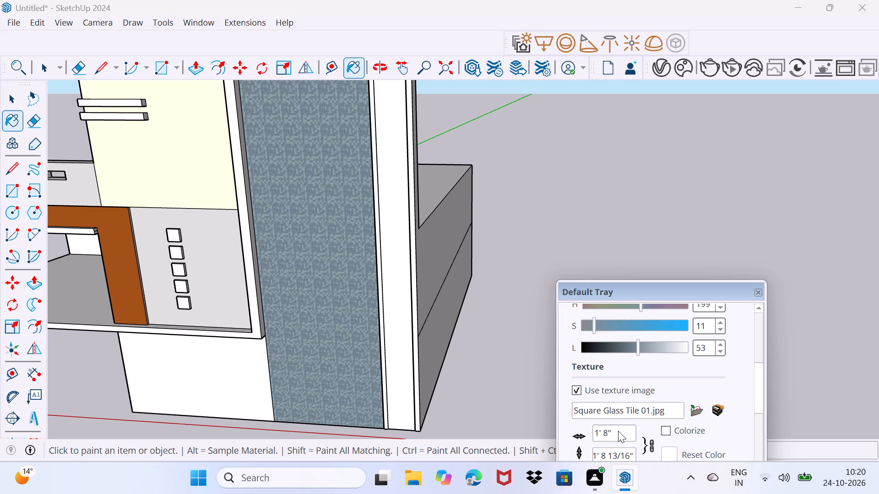
click(618, 431)
key(BackSpace)
key(BackSpace)
key(BackSpace)
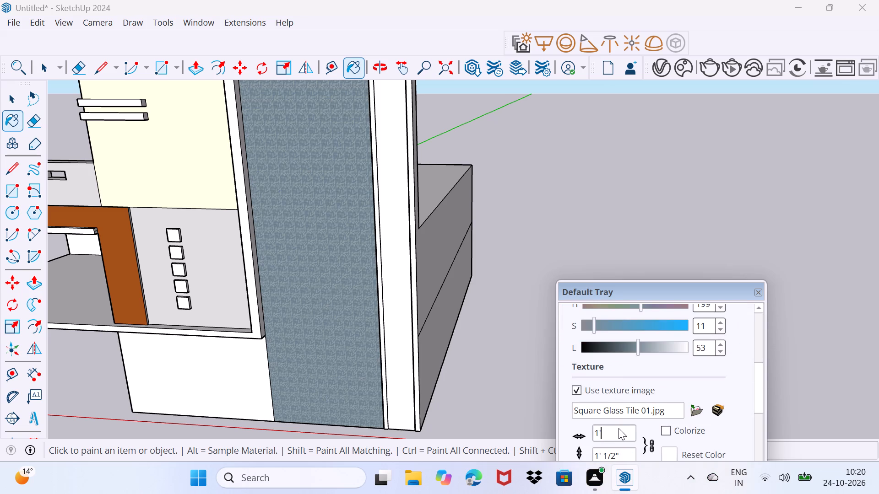
key(BackSpace)
key(0)
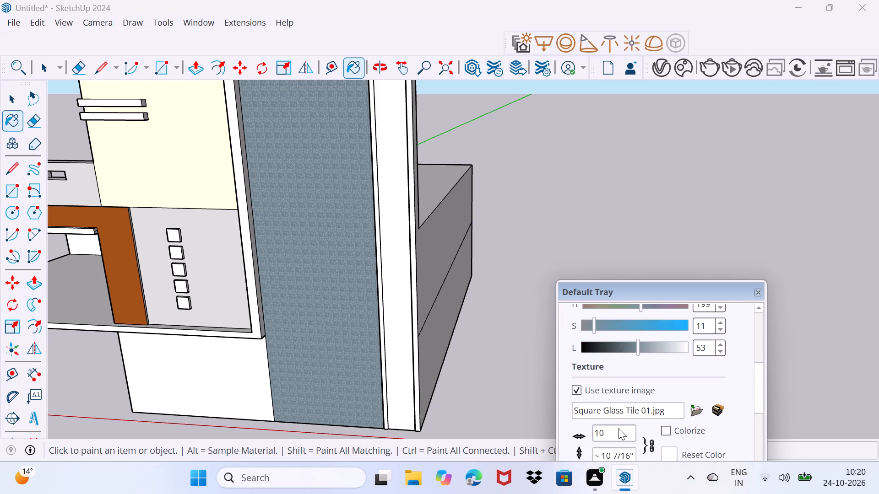
key(0)
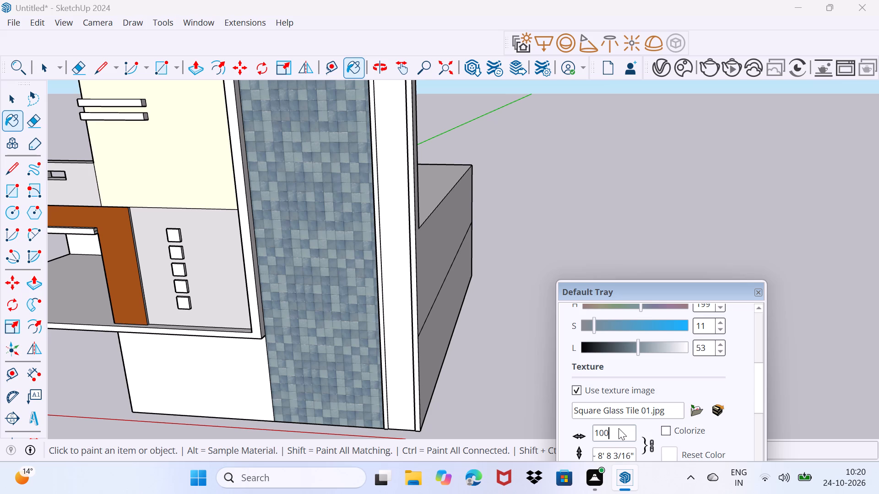
click(351, 298)
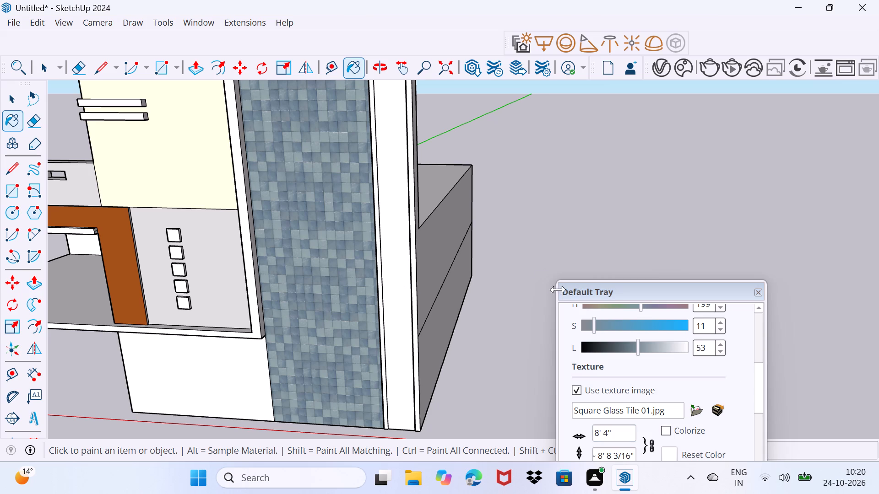
key(space)
Reposition the Default Tray so that it is fully visible beside the house.
scroll(591, 314, down, 2)
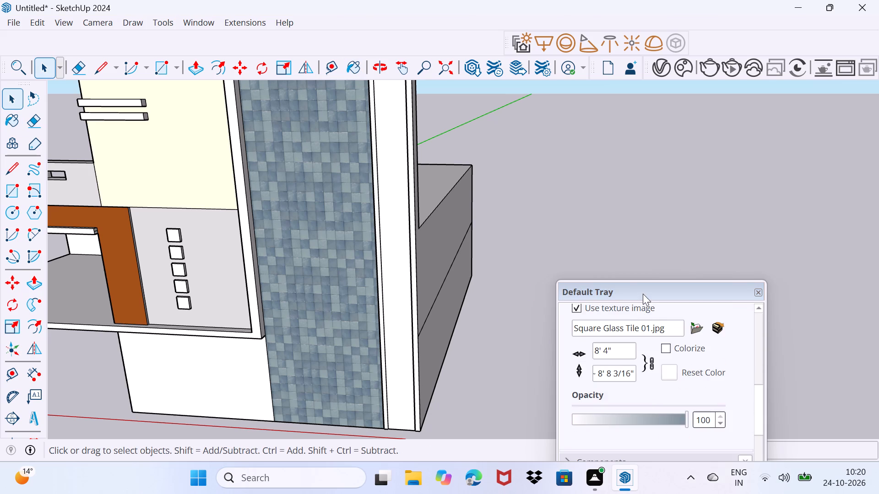
drag(643, 294, 618, 433)
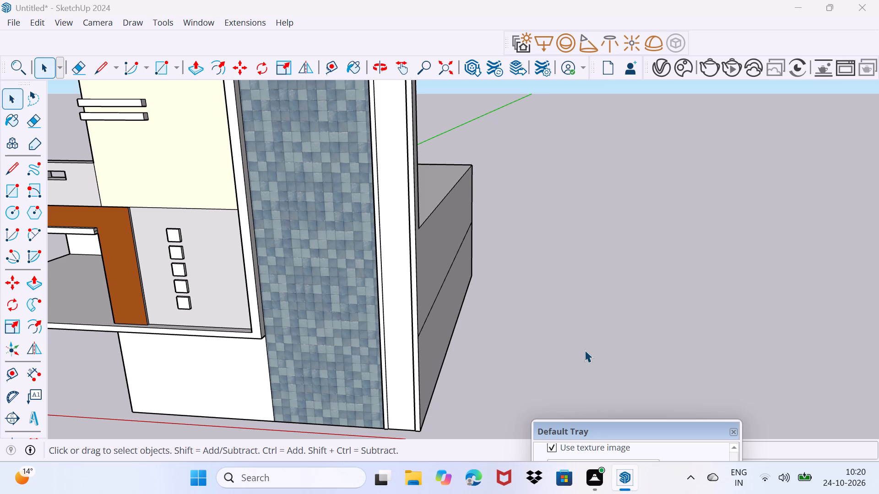
drag(616, 435, 678, 239)
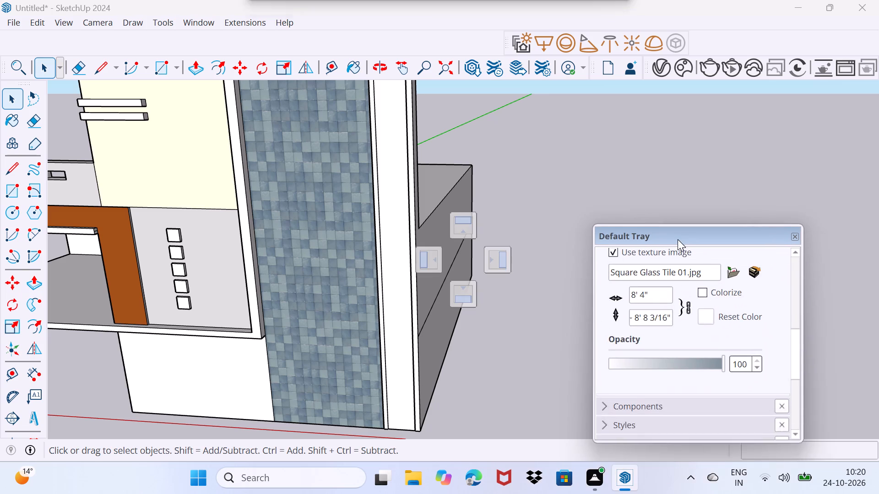
drag(678, 239, 681, 218)
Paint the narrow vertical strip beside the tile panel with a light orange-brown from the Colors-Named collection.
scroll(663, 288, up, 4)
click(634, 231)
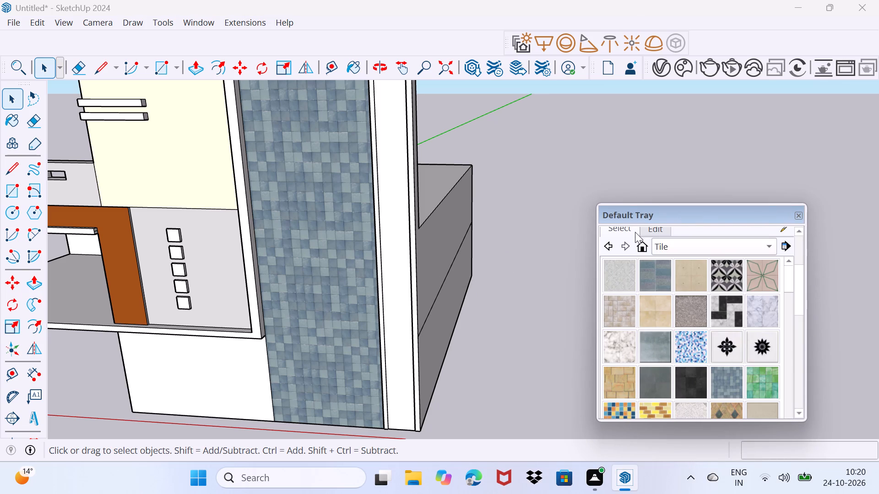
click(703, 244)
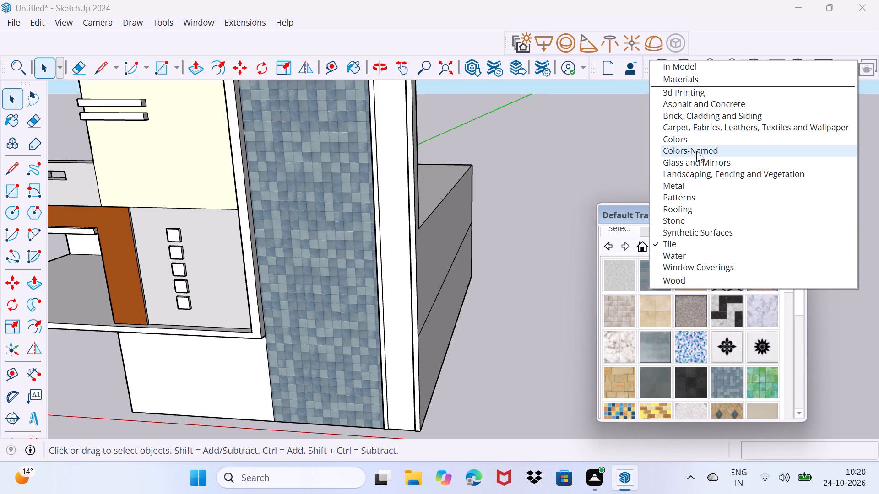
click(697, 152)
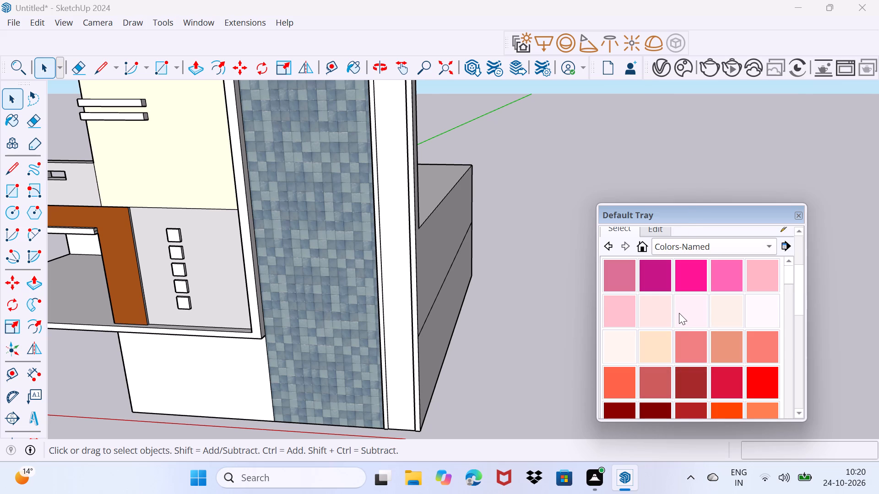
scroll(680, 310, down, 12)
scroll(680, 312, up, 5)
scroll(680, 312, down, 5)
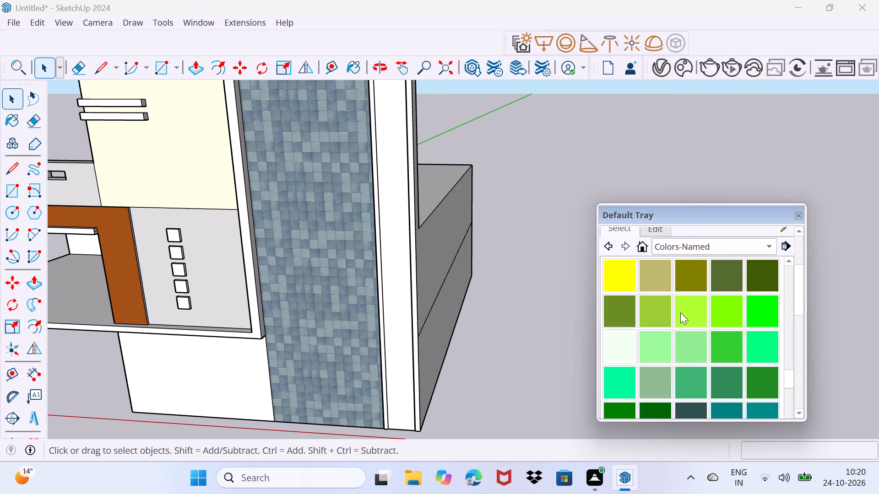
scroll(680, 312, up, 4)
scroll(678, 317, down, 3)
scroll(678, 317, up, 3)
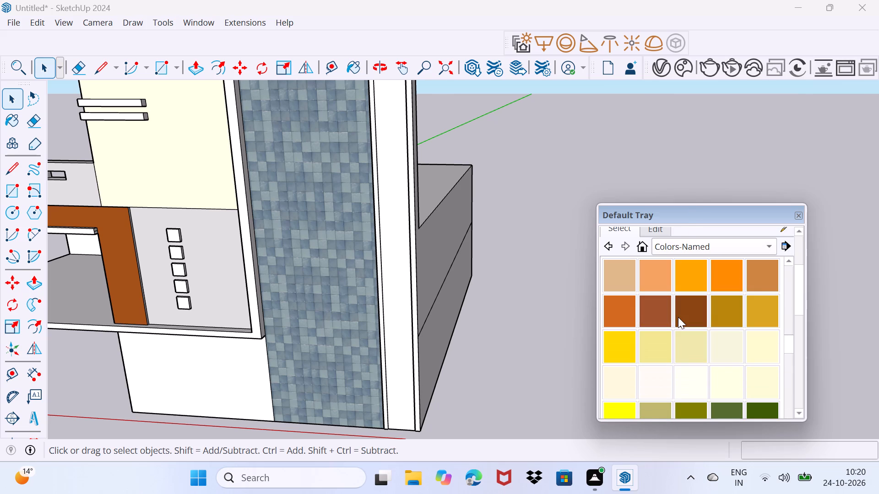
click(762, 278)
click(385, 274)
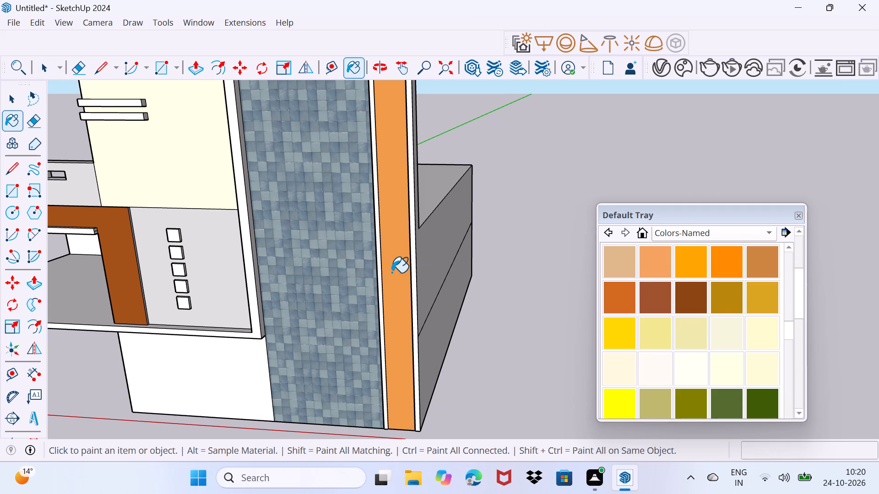
Repaint the narrow vertical strip beside the tile panel with the dark brown from the Colors-Named collection.
click(689, 295)
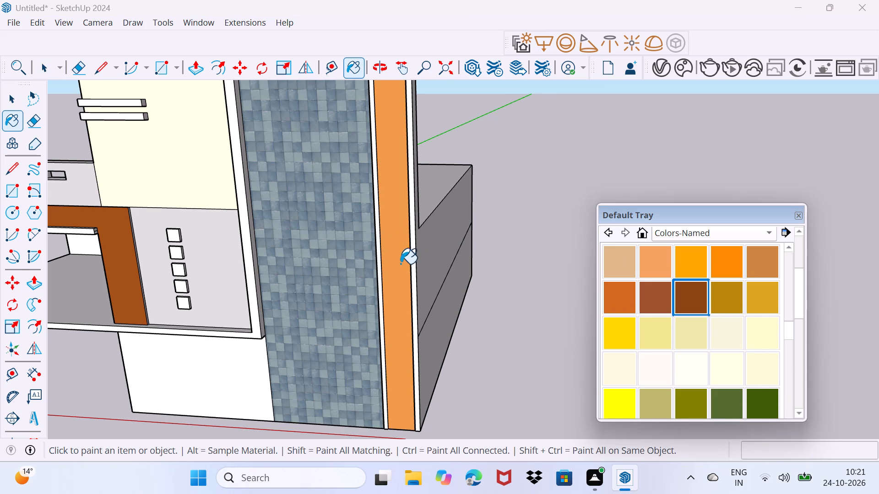
click(399, 263)
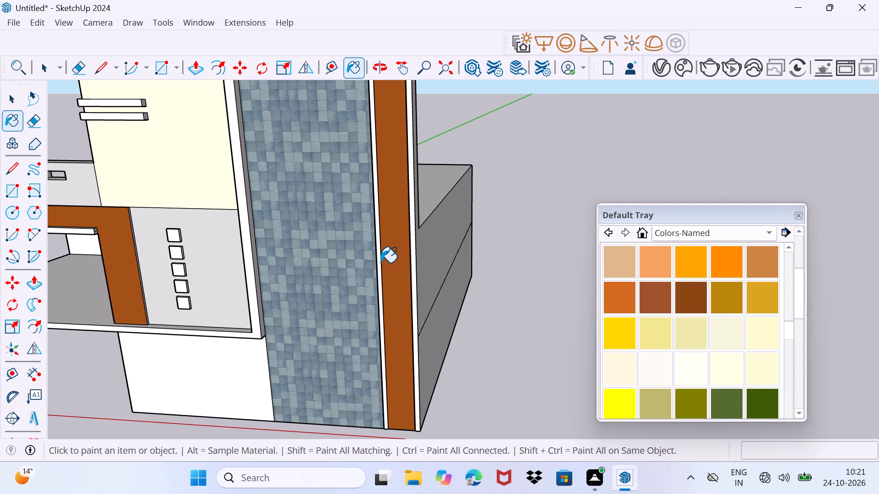
scroll(378, 251, down, 2)
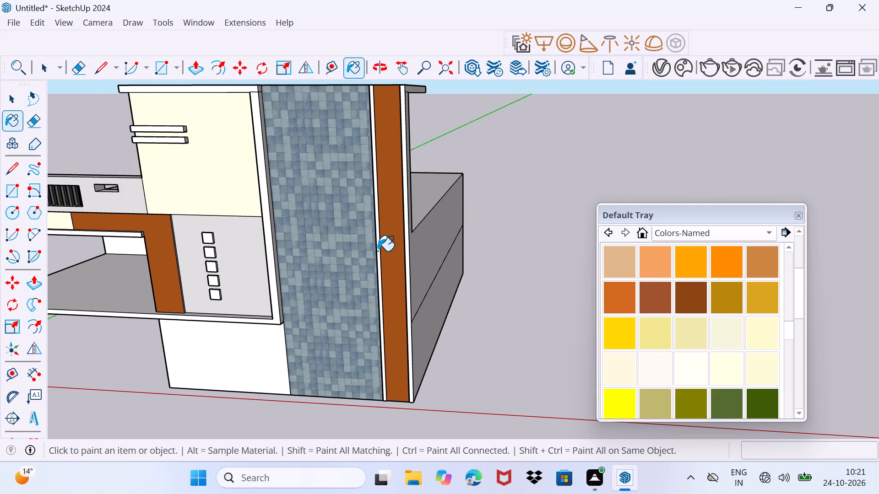
key(space)
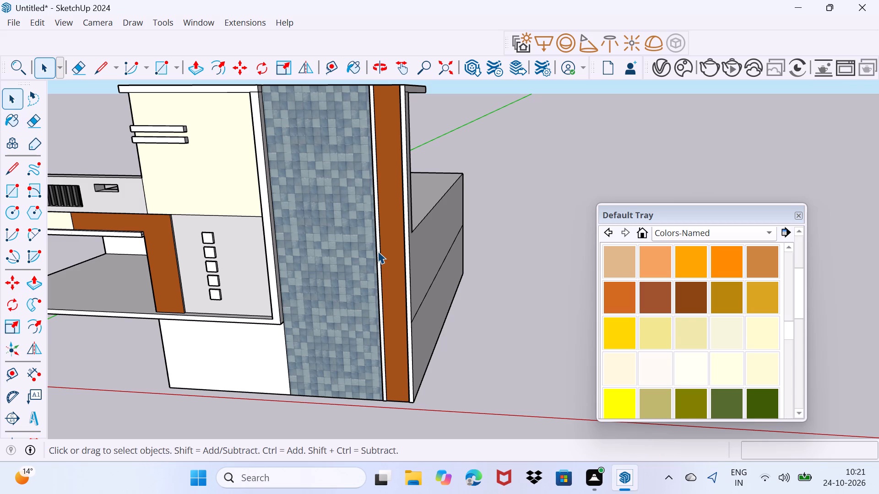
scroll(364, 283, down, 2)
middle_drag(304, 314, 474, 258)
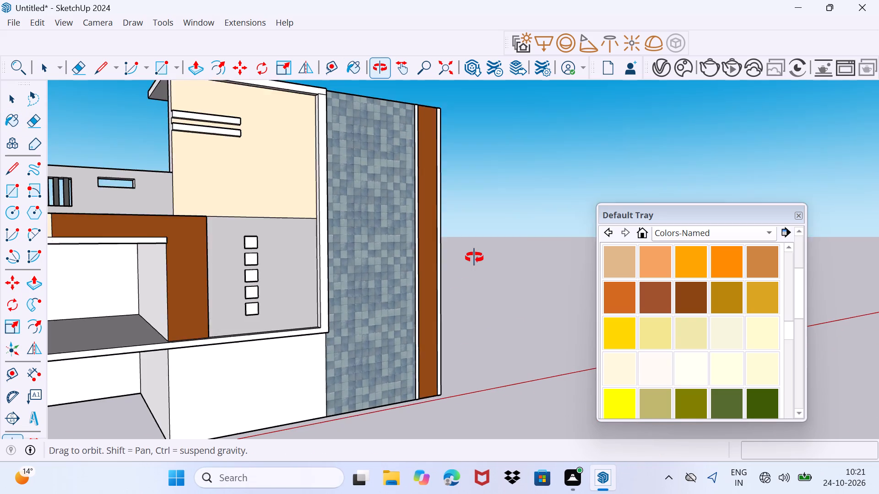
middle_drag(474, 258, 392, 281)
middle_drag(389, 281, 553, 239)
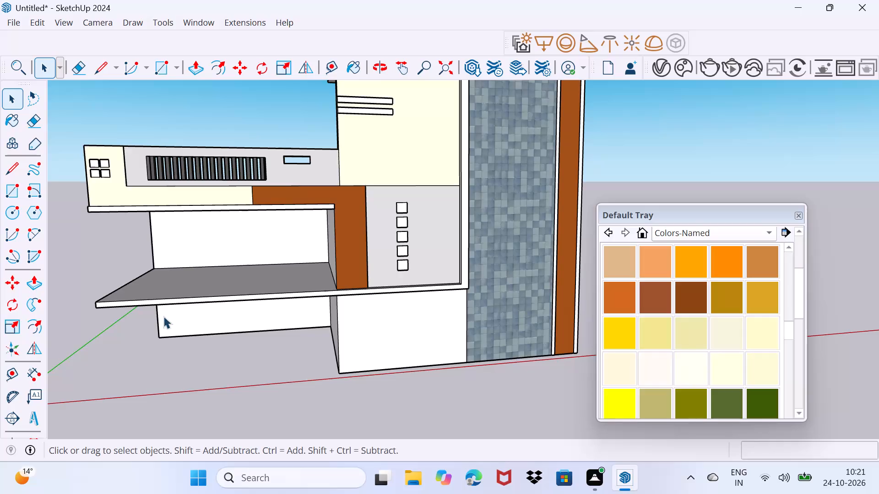
Draw a tall rectangle about 7' 10" by 2' 2" on the white ground-floor wall, near the edge farthest from the tile panel.
scroll(391, 359, up, 2)
middle_drag(387, 349, 378, 326)
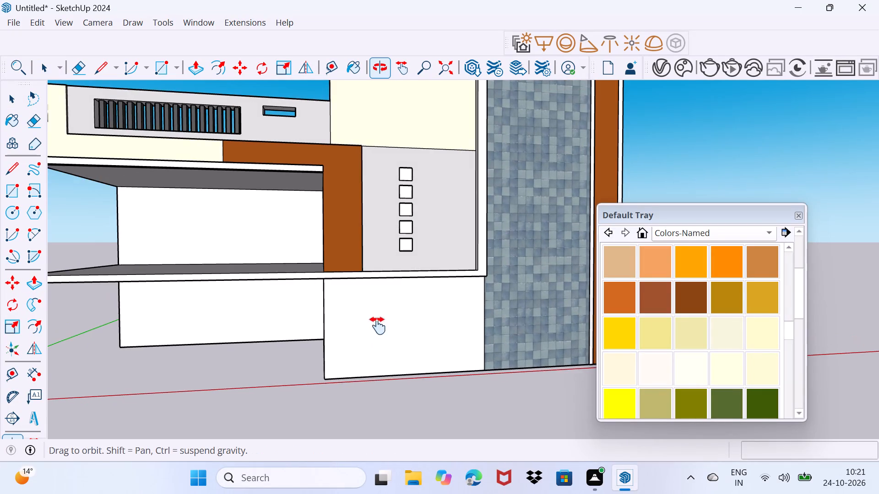
middle_drag(378, 326, 284, 338)
middle_drag(281, 359, 235, 317)
middle_drag(235, 346, 263, 350)
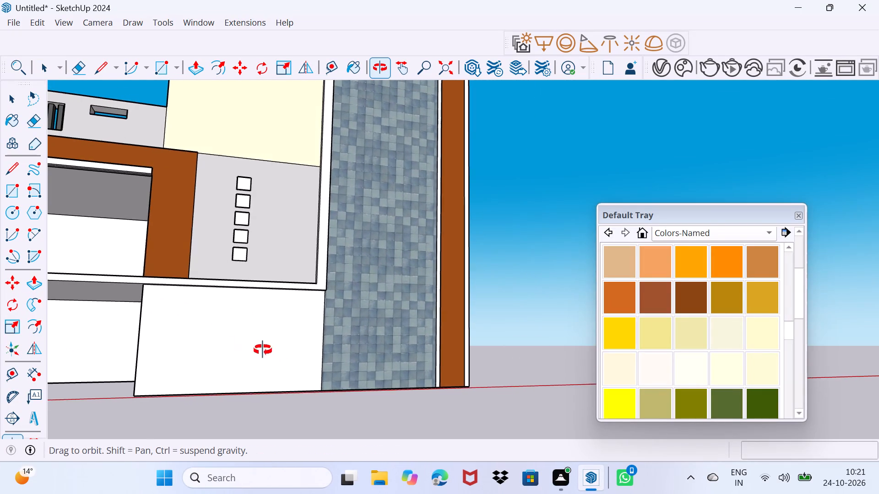
middle_drag(263, 350, 246, 315)
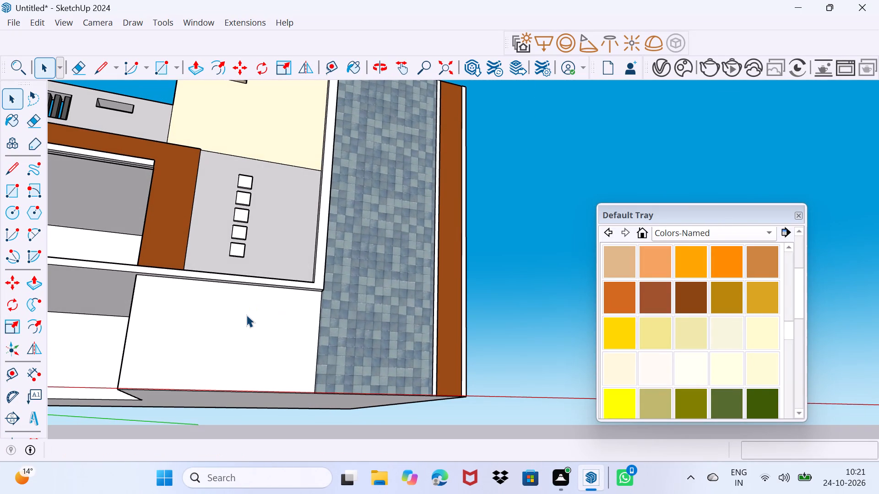
key(r)
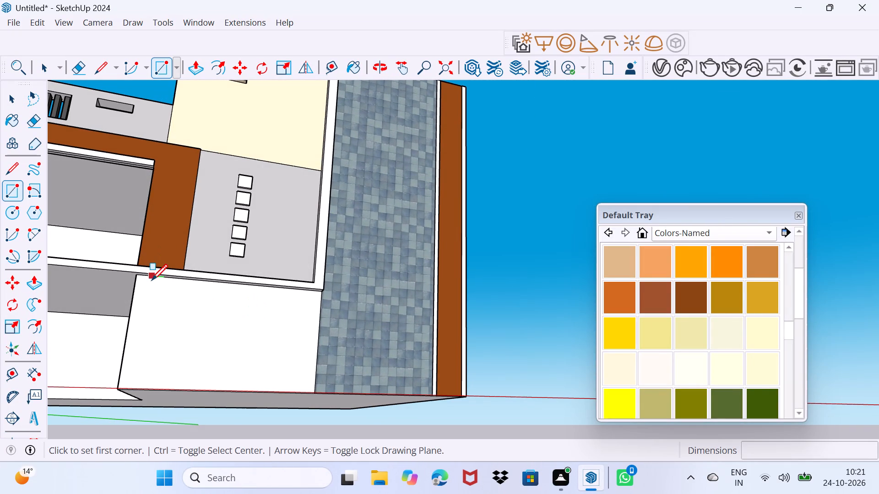
click(152, 284)
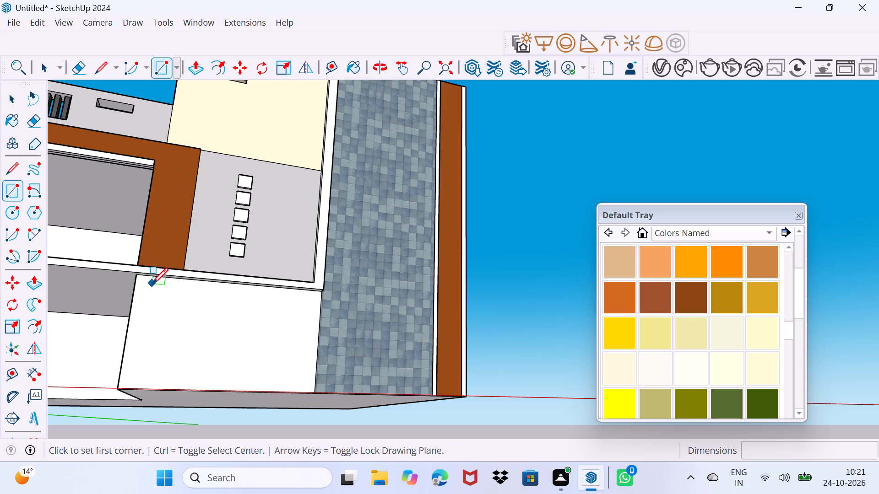
click(167, 378)
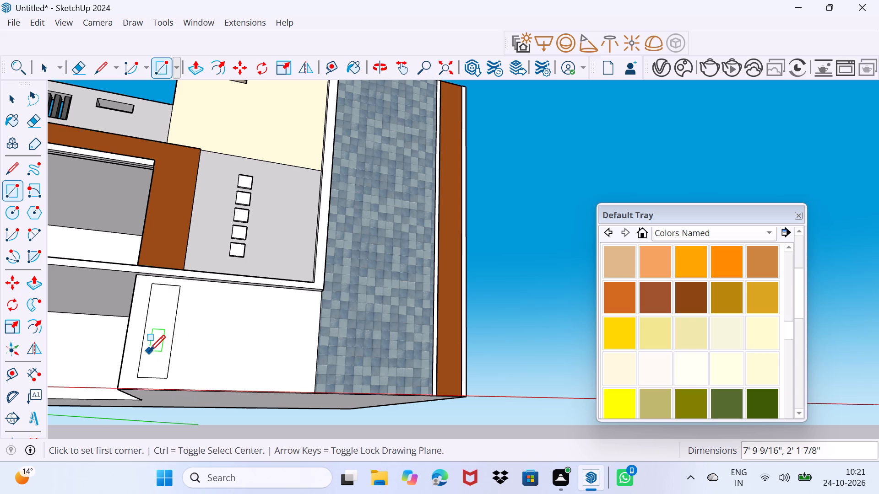
key(space)
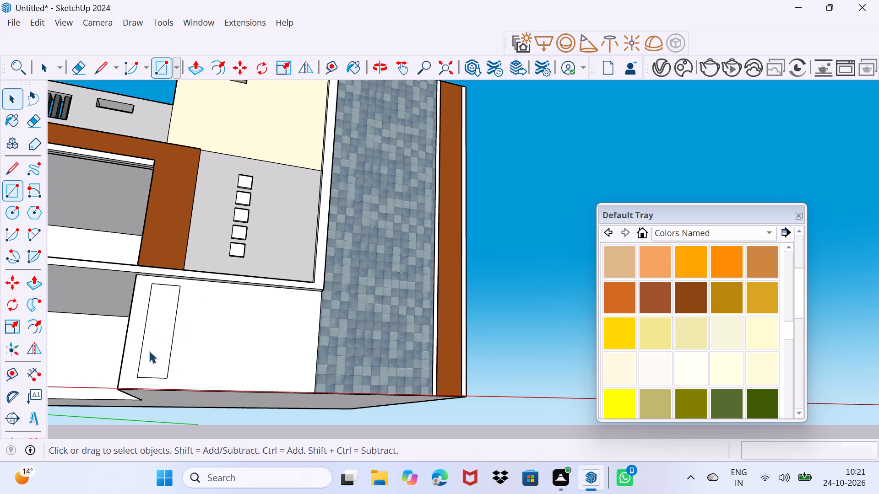
Copy the tall rectangle's outline about 10' 5" across the wall towards the tile panel and divide the distance by 3 for evenly spaced copies.
middle_drag(150, 375, 167, 420)
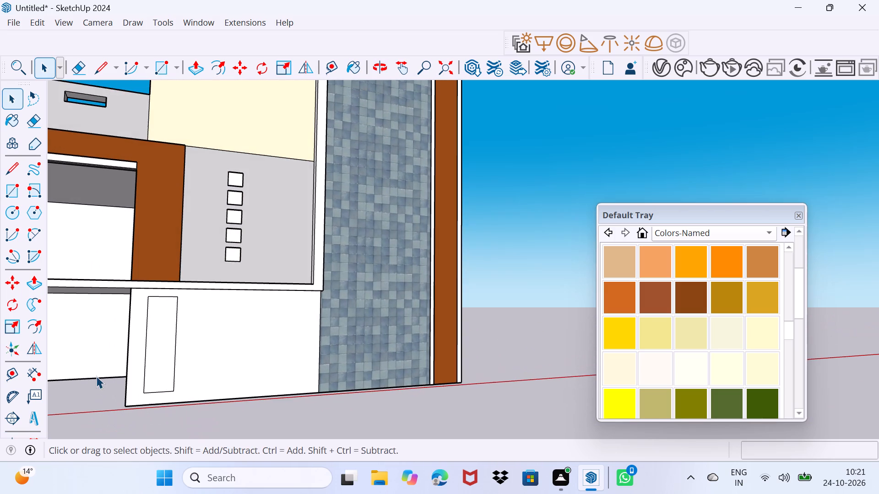
click(144, 379)
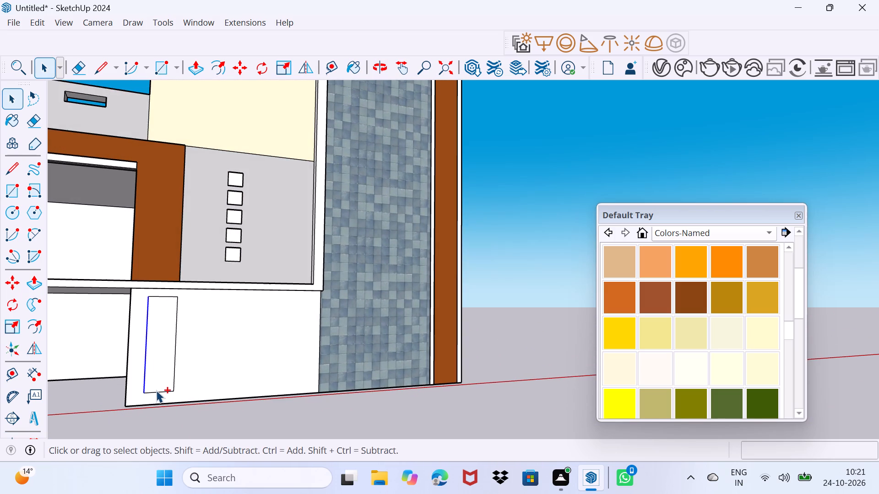
ctrl+click(156, 390)
ctrl+click(160, 295)
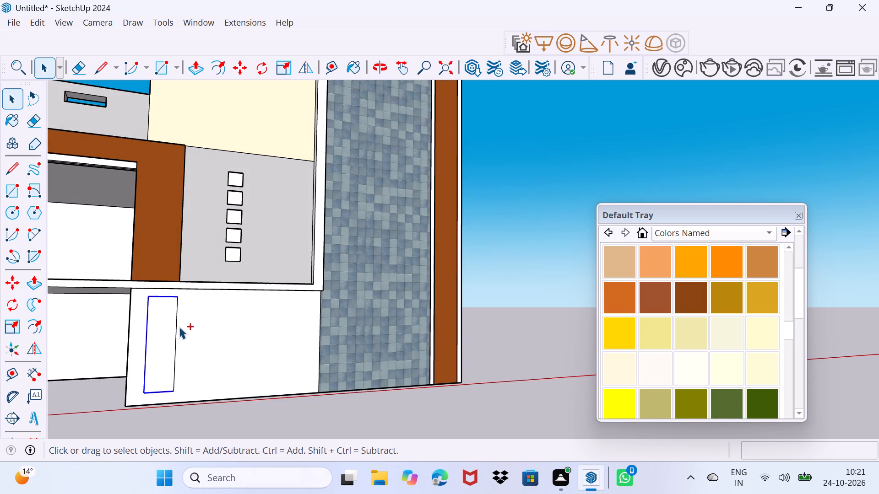
ctrl+click(175, 326)
key(m)
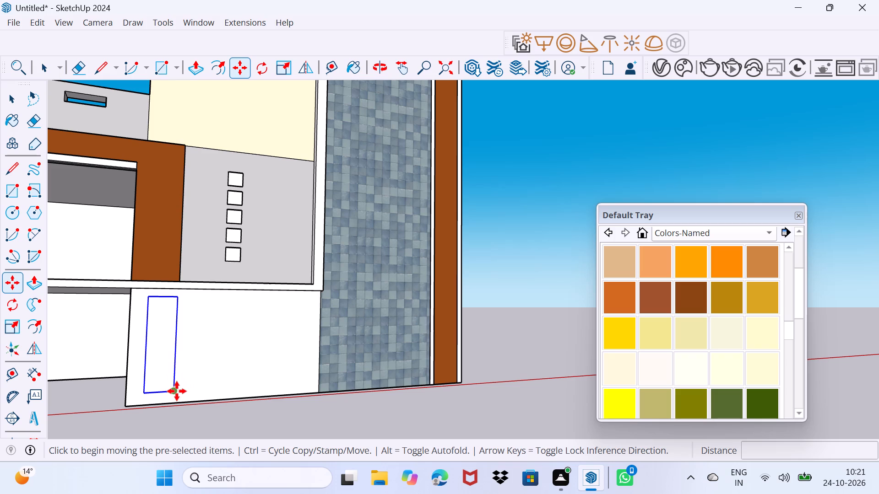
click(177, 391)
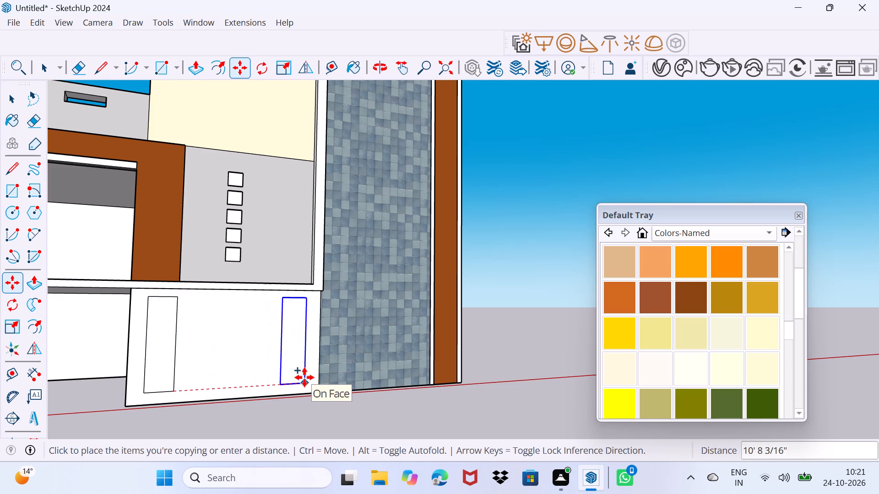
click(302, 377)
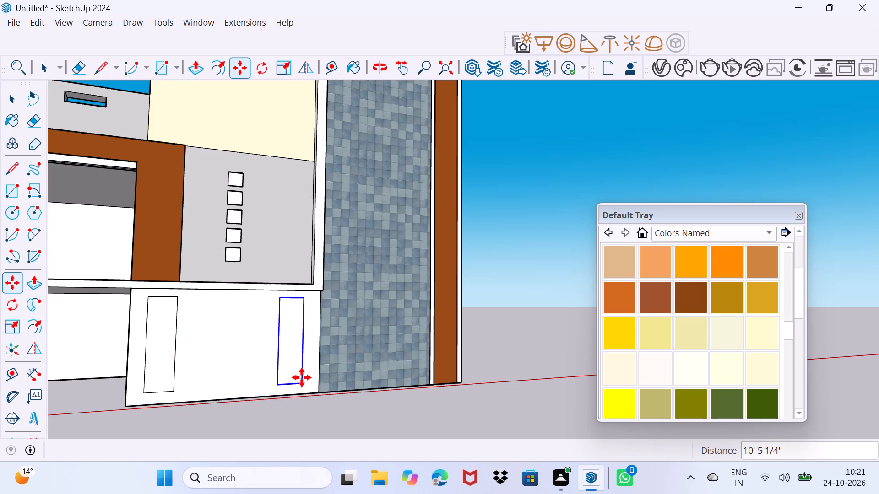
key(slash)
key(3)
key(Return)
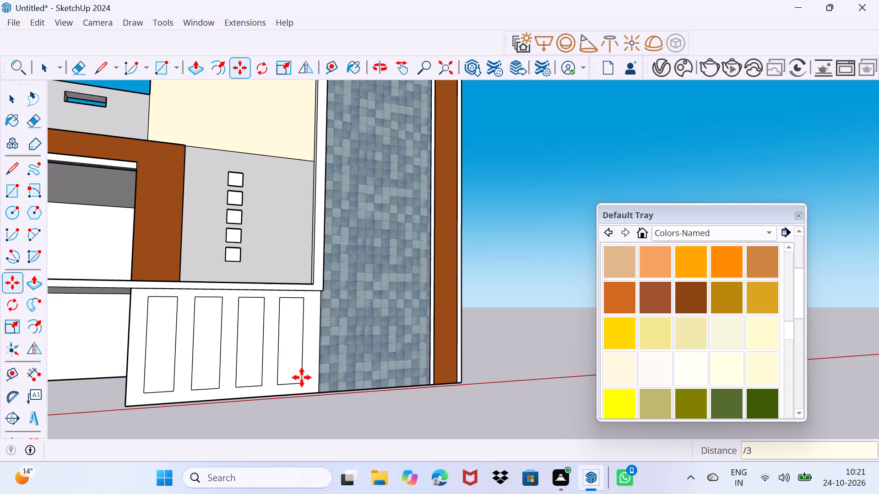
key(space)
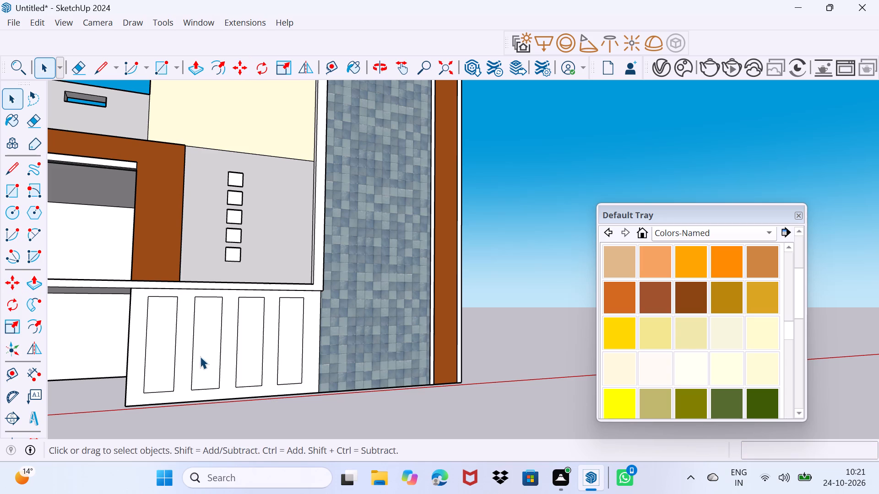
Recess the tall rectangle farthest from the tile panel about 1' 1" into the ground-floor wall with Push/Pull.
scroll(164, 354, up, 3)
middle_drag(163, 353, 169, 394)
middle_drag(163, 355, 174, 375)
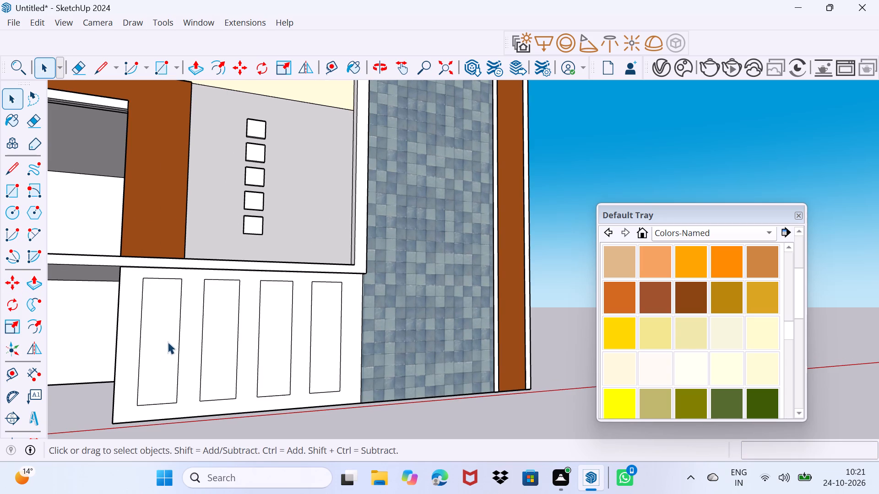
click(165, 336)
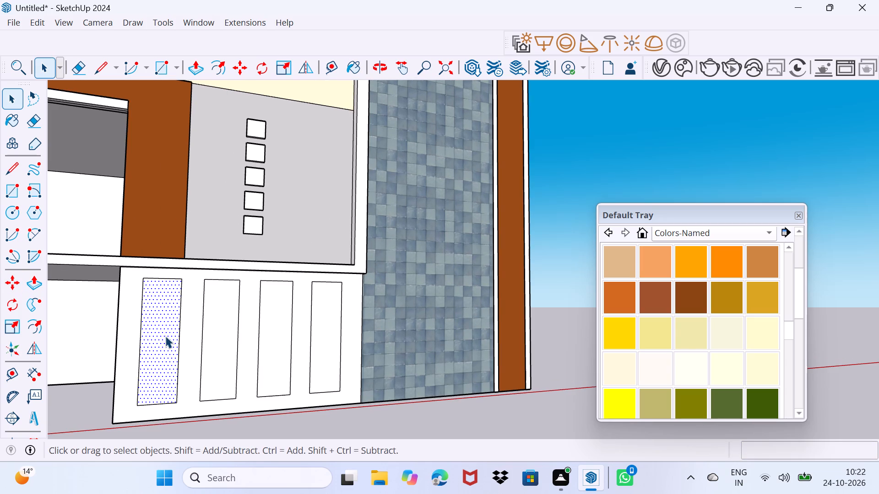
key(p)
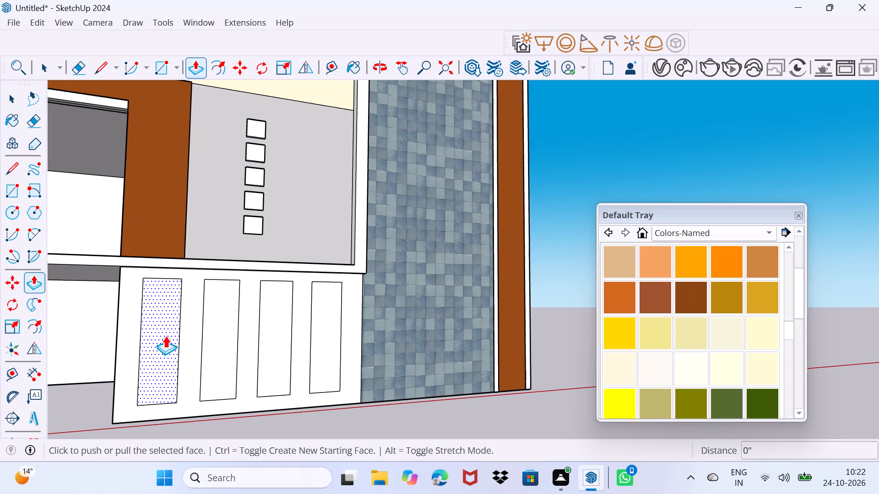
click(165, 336)
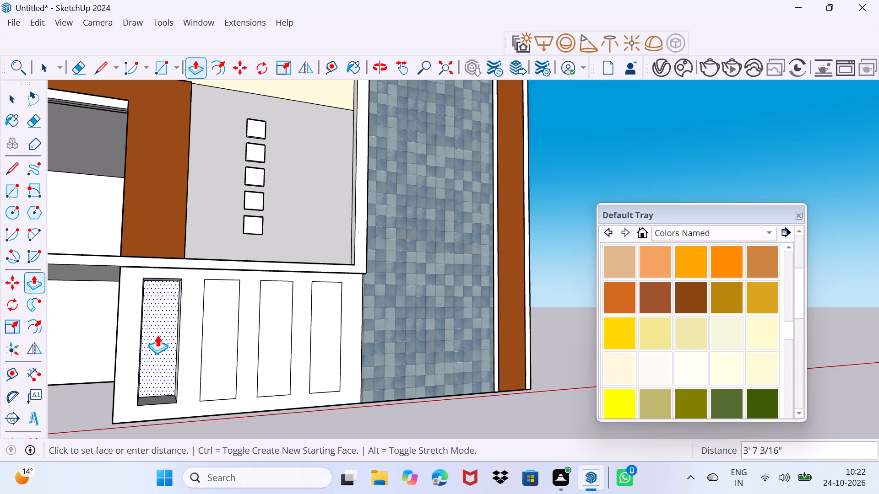
scroll(160, 337, up, 7)
middle_drag(160, 337, 111, 355)
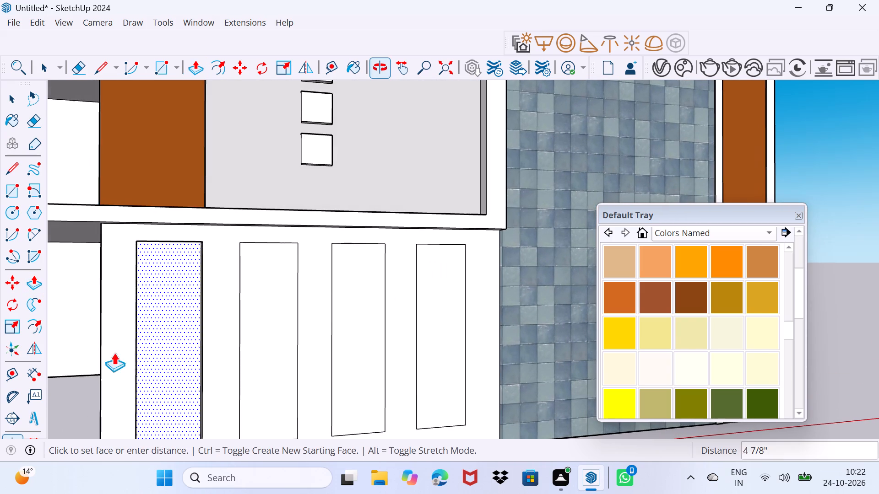
click(181, 330)
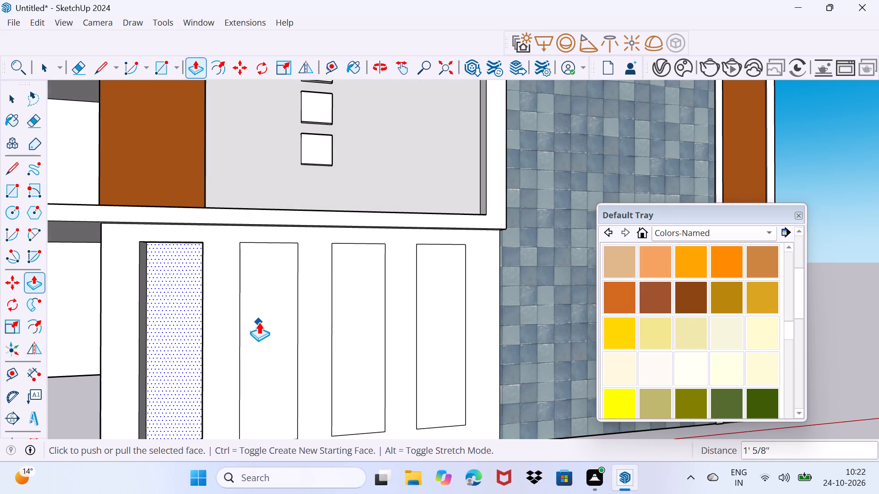
key(space)
Recess the second tall rectangle, beside the first recess, about 6" into the ground-floor wall.
click(266, 331)
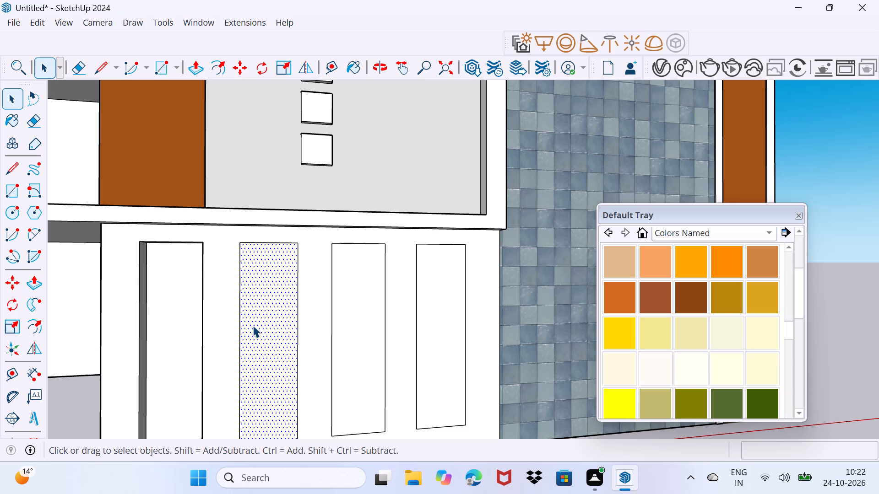
key(p)
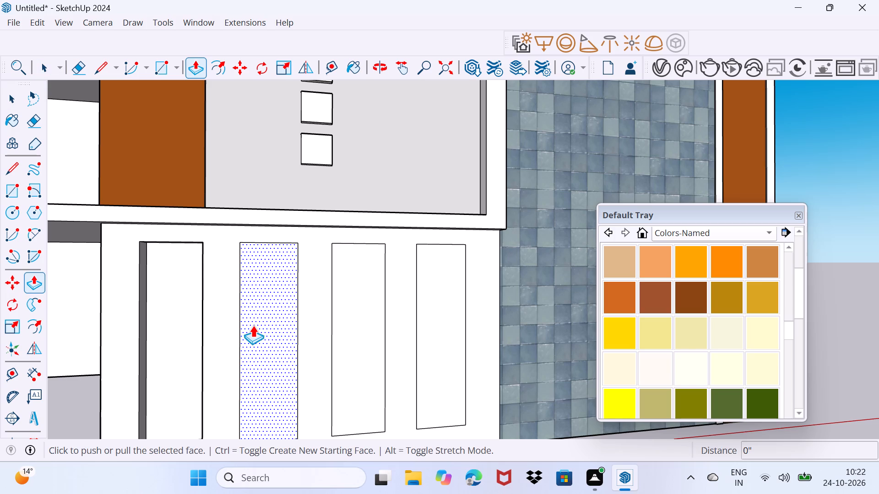
click(253, 325)
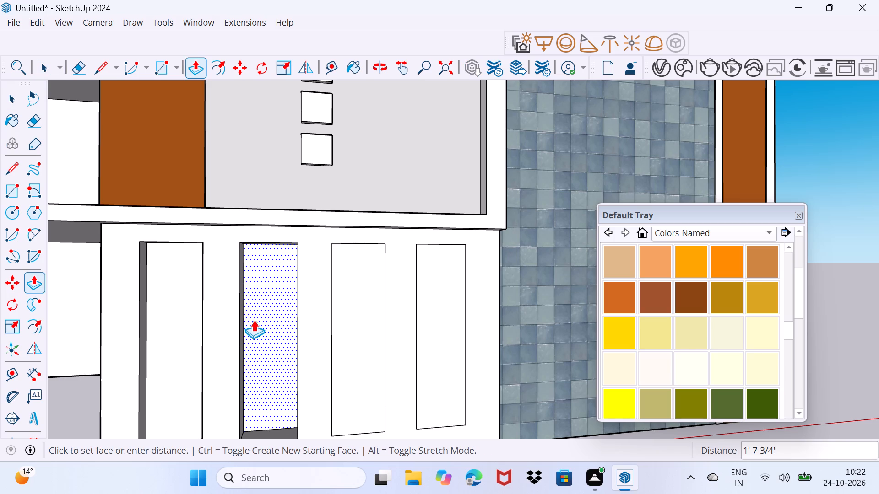
shift+middle_drag(254, 320, 278, 289)
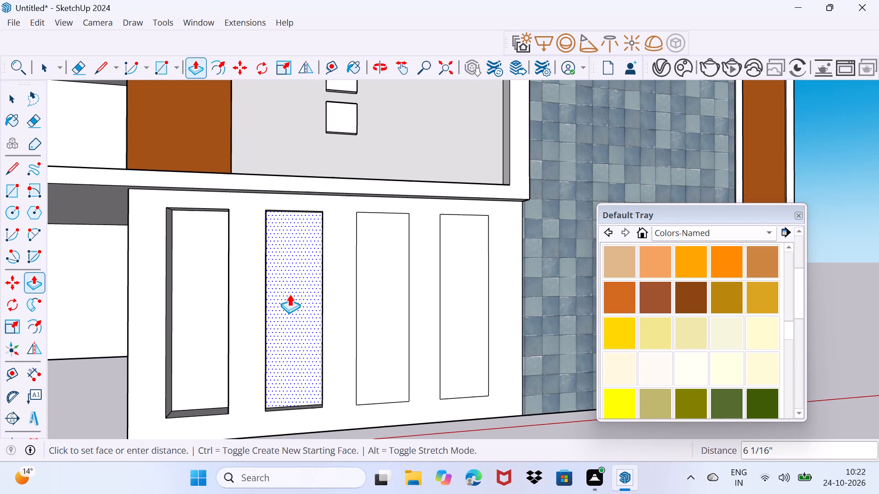
click(289, 294)
key(Escape)
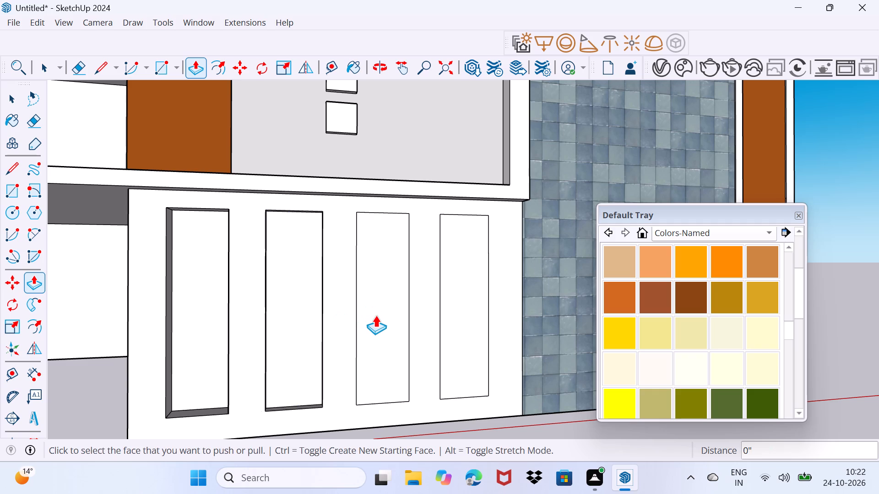
Recess the third tall rectangle about 7" and the fourth, nearest the tile panel, about 9" into the ground-floor wall.
click(382, 327)
click(382, 322)
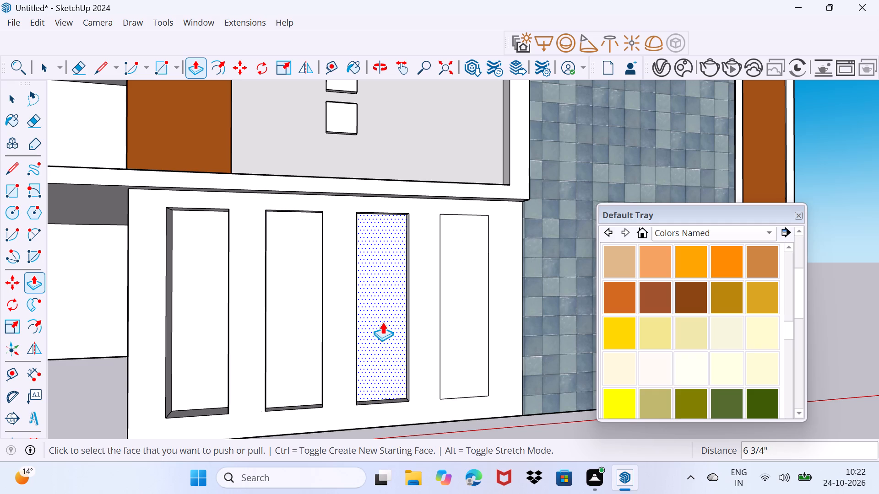
key(Escape)
click(454, 328)
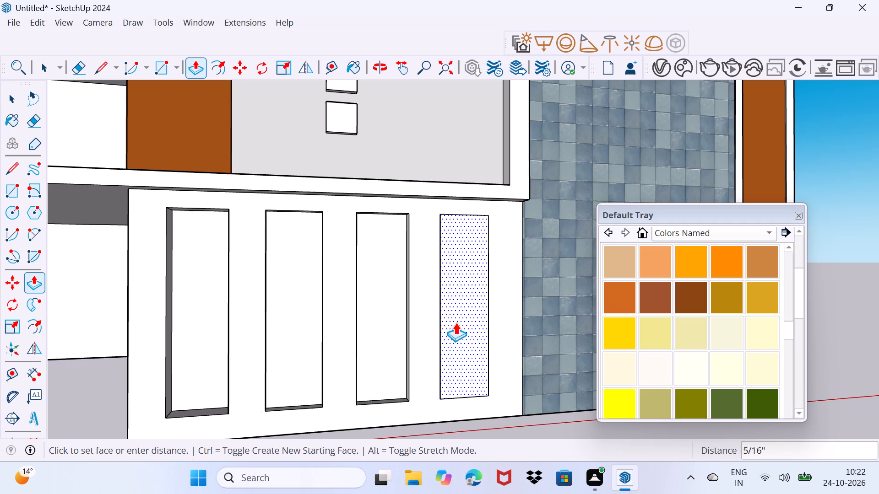
click(455, 310)
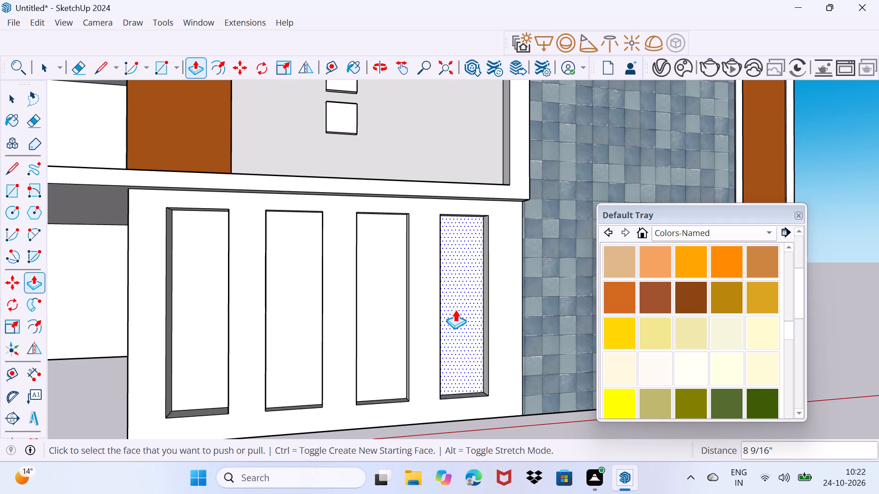
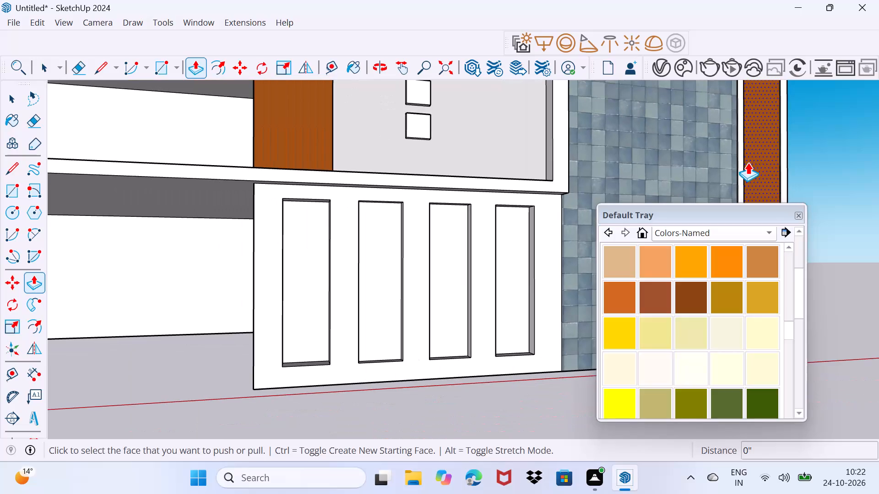
Move the Default Tray down to the bottom edge so it no longer covers the house.
key(space)
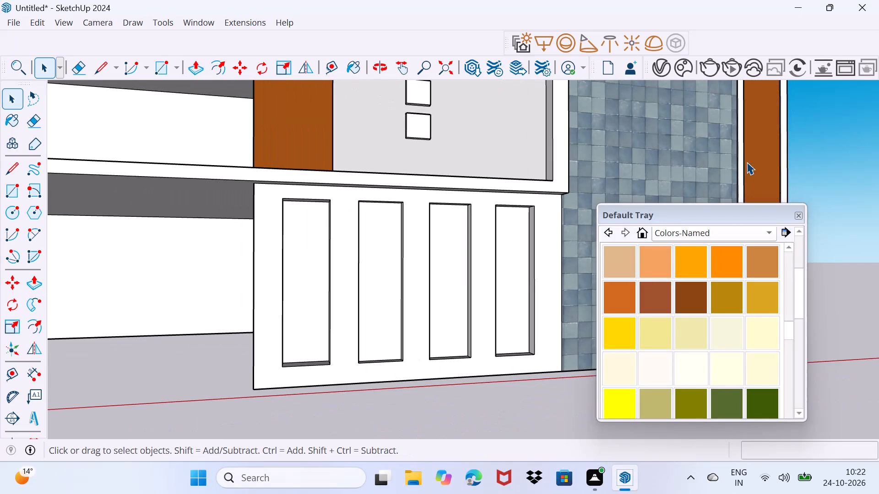
scroll(710, 179, down, 3)
drag(665, 214, 627, 274)
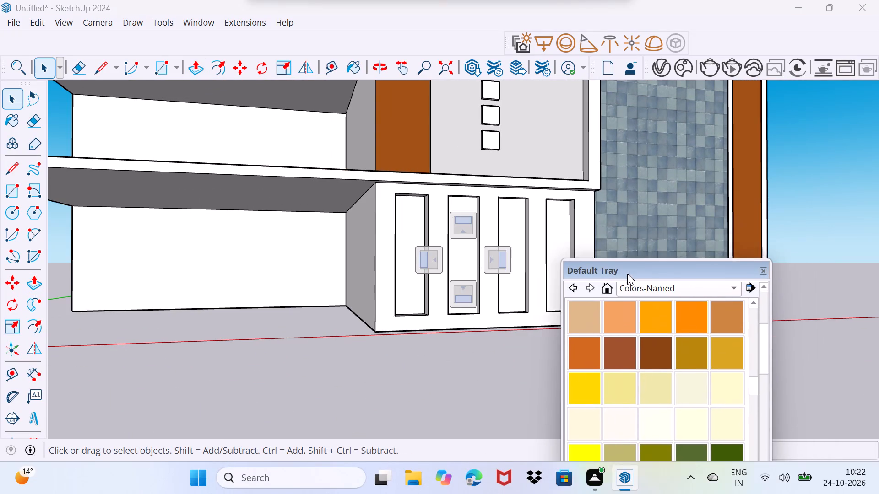
drag(627, 274, 619, 288)
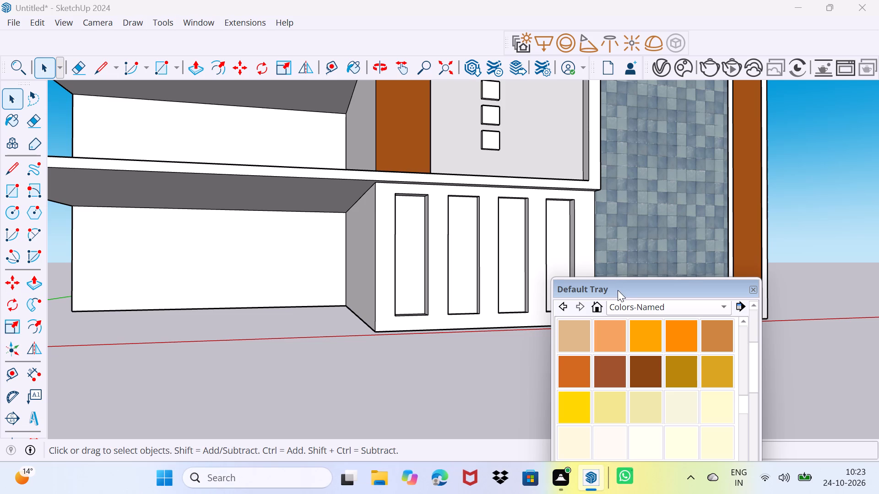
drag(618, 290, 610, 408)
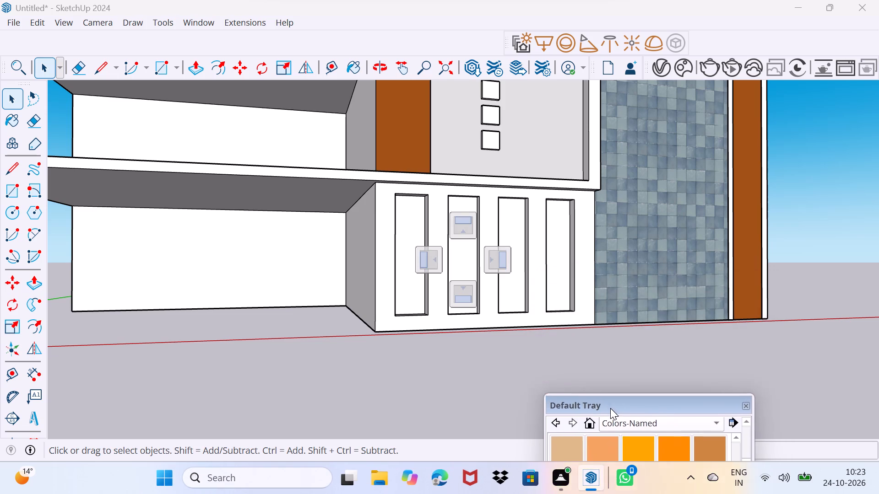
drag(610, 408, 604, 451)
Draw a rotated rectangle along the full 54' 3 7/8" bottom edge of the rear wall, extending 6" vertically downward.
middle_drag(289, 340, 319, 353)
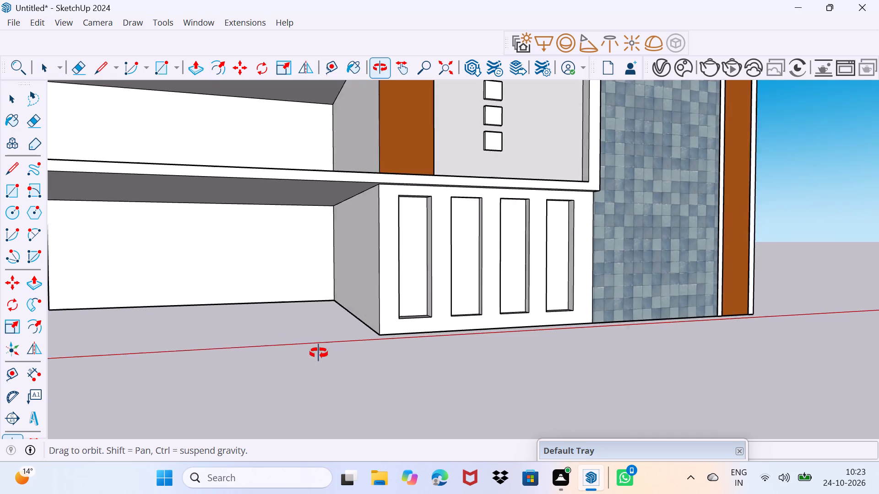
middle_drag(319, 353, 198, 385)
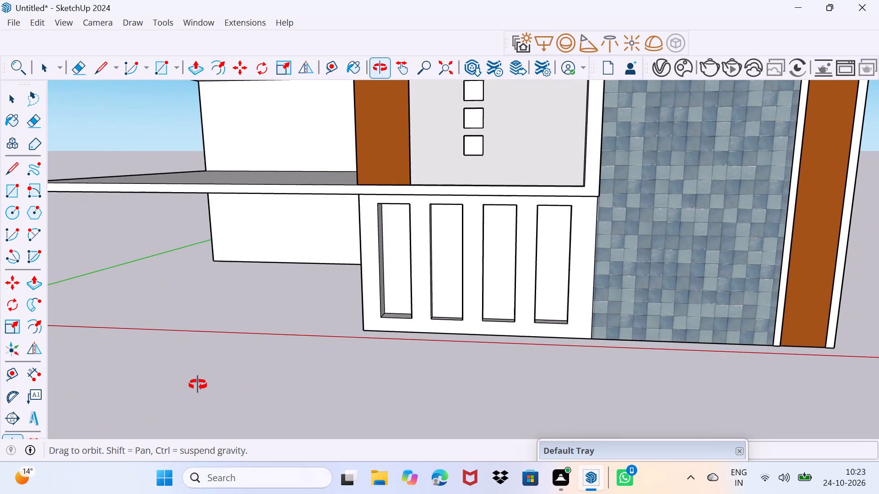
middle_drag(198, 385, 373, 368)
scroll(373, 368, down, 2)
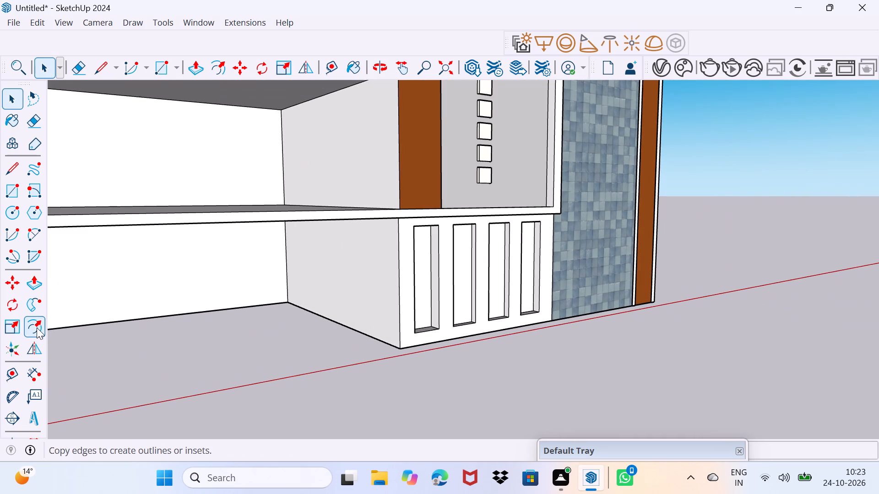
click(30, 190)
middle_drag(657, 341, 109, 254)
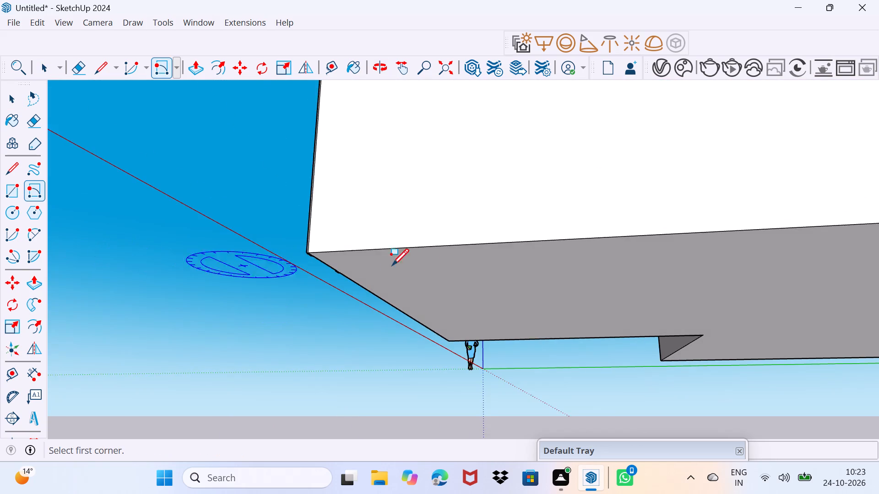
scroll(421, 268, down, 7)
middle_drag(675, 330, 428, 341)
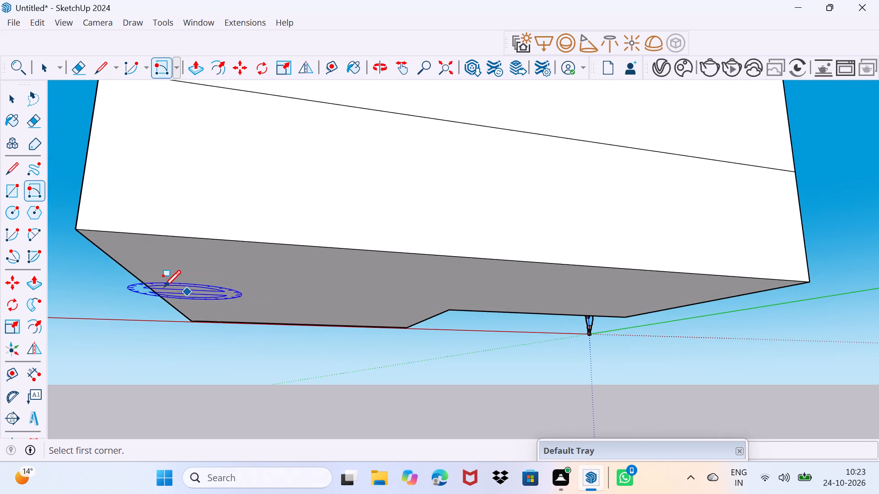
click(76, 235)
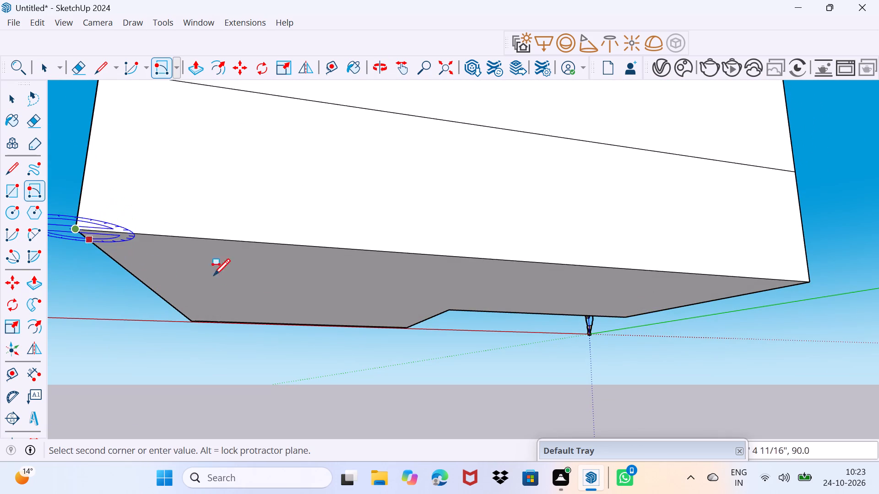
click(806, 280)
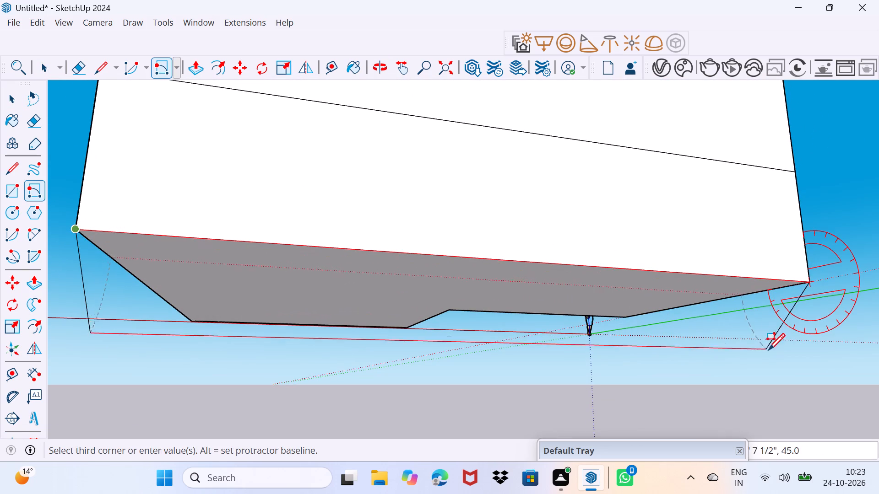
middle_drag(781, 352, 608, 395)
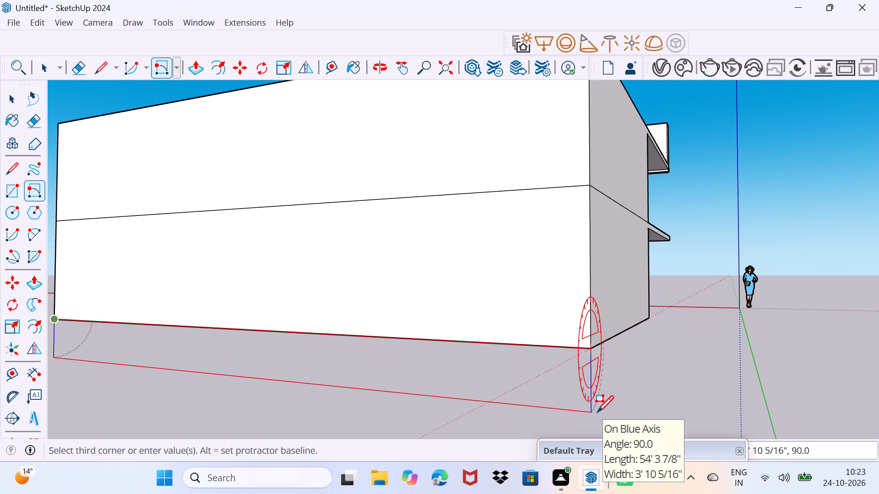
key(6)
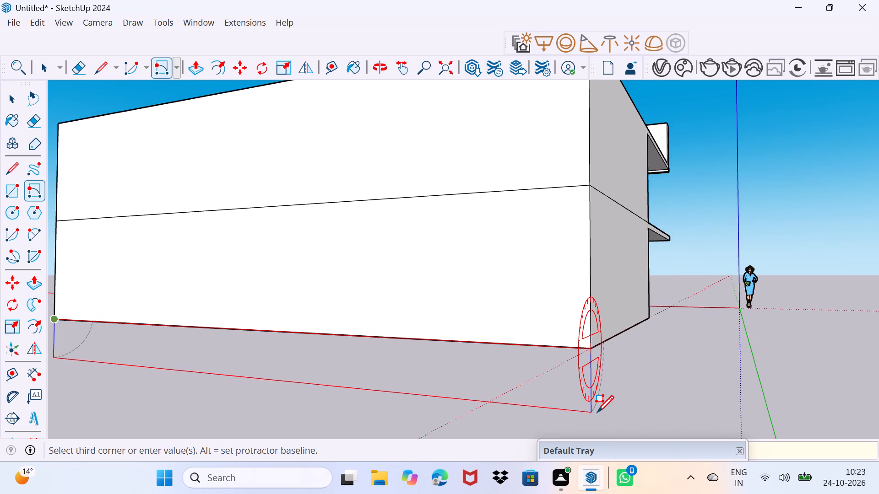
key(shift+quotedbl)
key(Return)
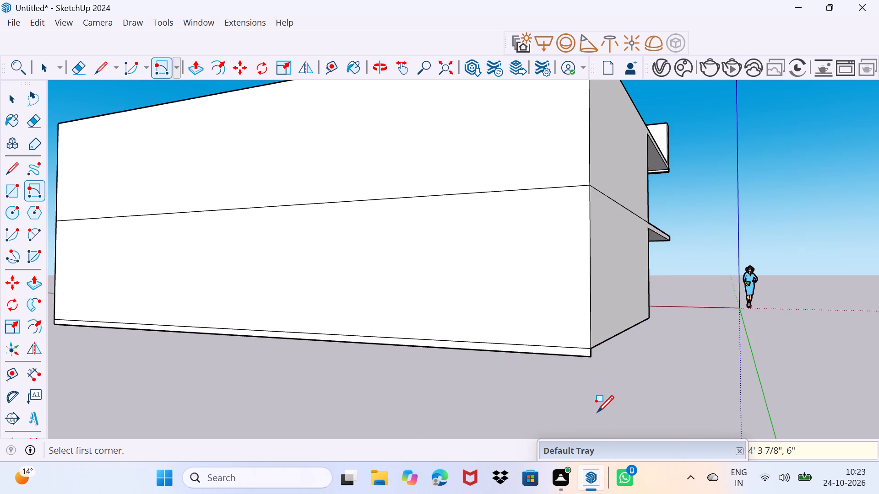
key(space)
Push/Pull the 6" strip's face under the whole house and out past the front wall to form a projecting ground-floor base slab.
middle_drag(620, 381, 288, 393)
scroll(208, 348, up, 7)
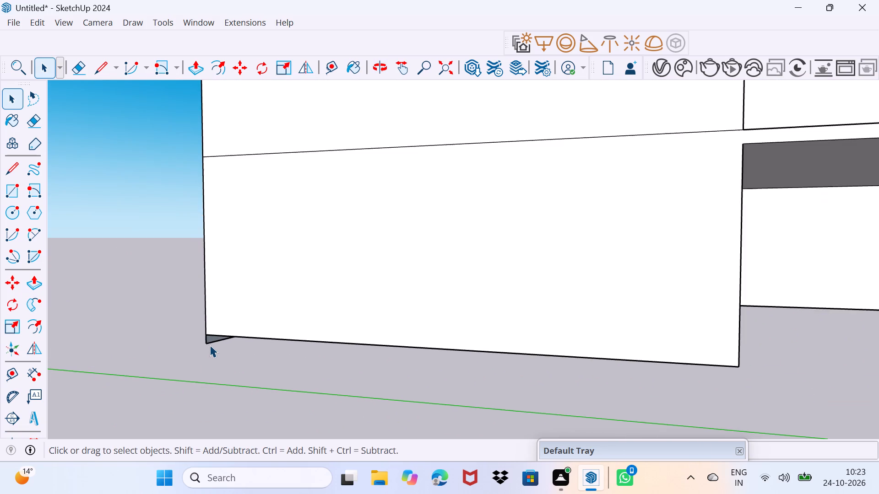
scroll(210, 345, up, 8)
click(214, 333)
key(p)
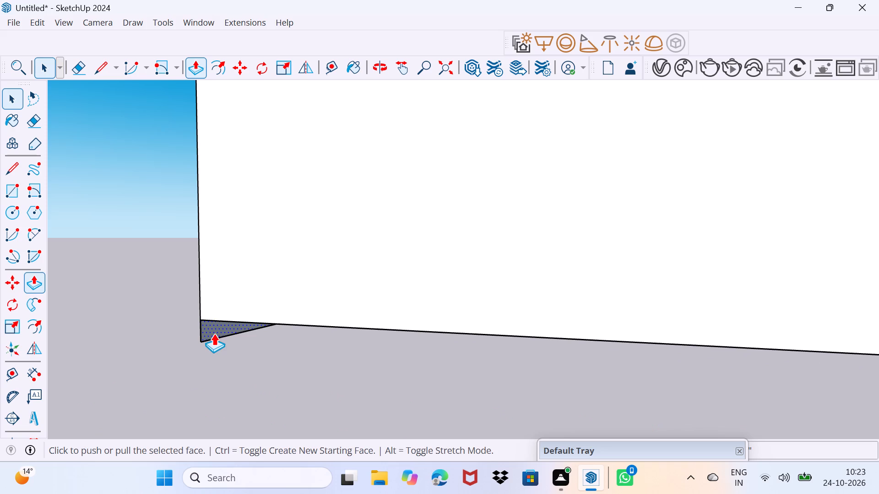
click(214, 333)
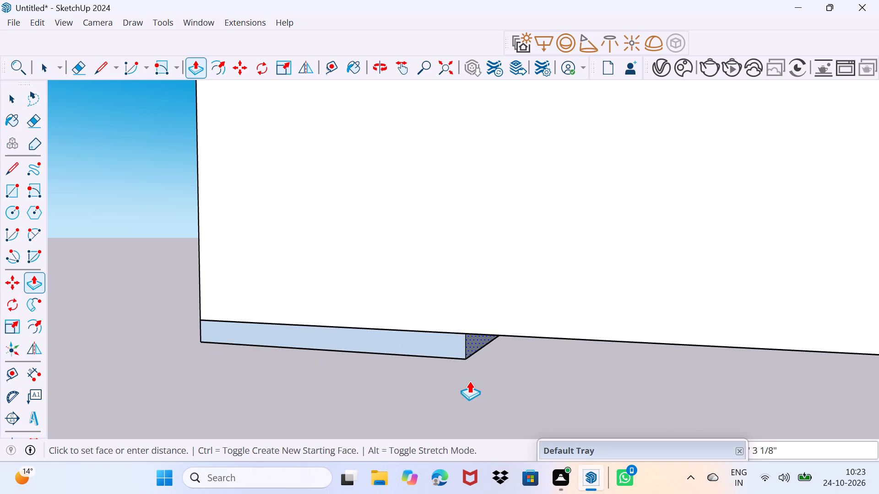
scroll(477, 381, down, 19)
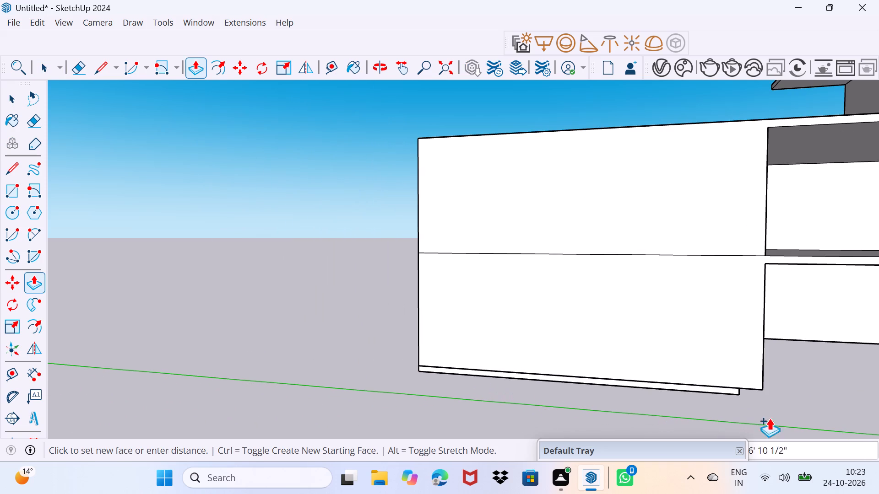
middle_drag(782, 416, 509, 372)
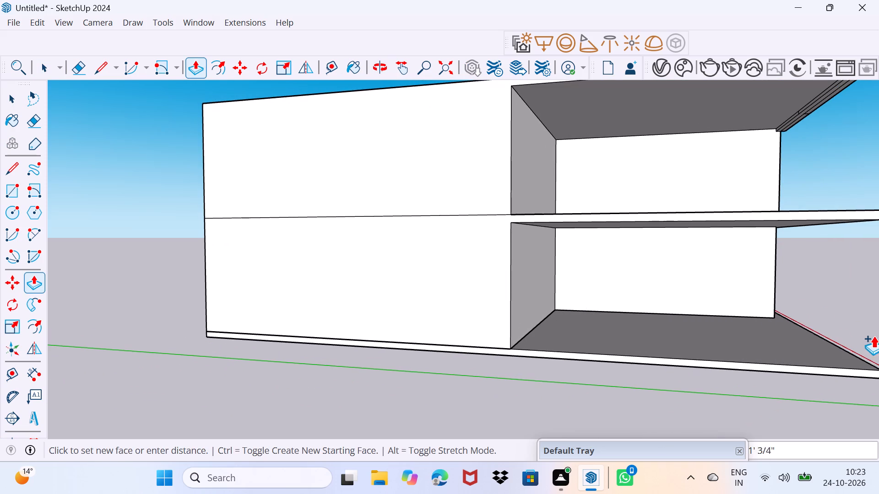
middle_drag(867, 347, 535, 337)
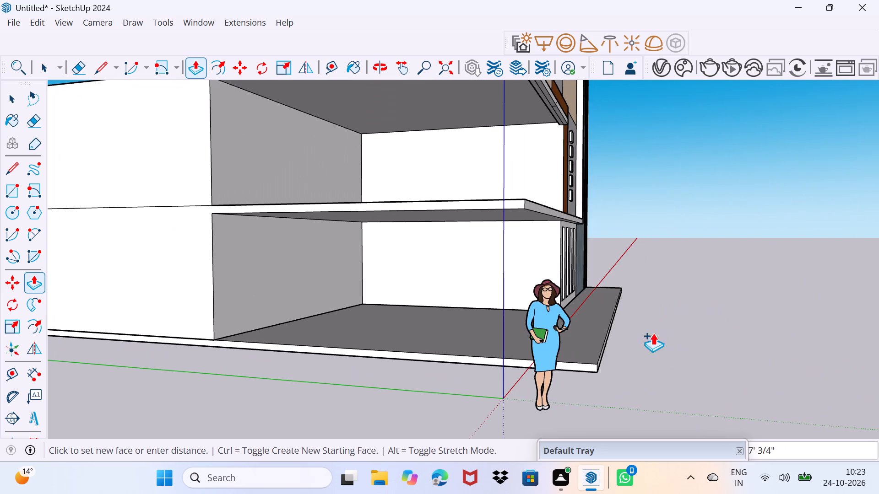
click(714, 341)
key(space)
middle_drag(680, 365, 509, 397)
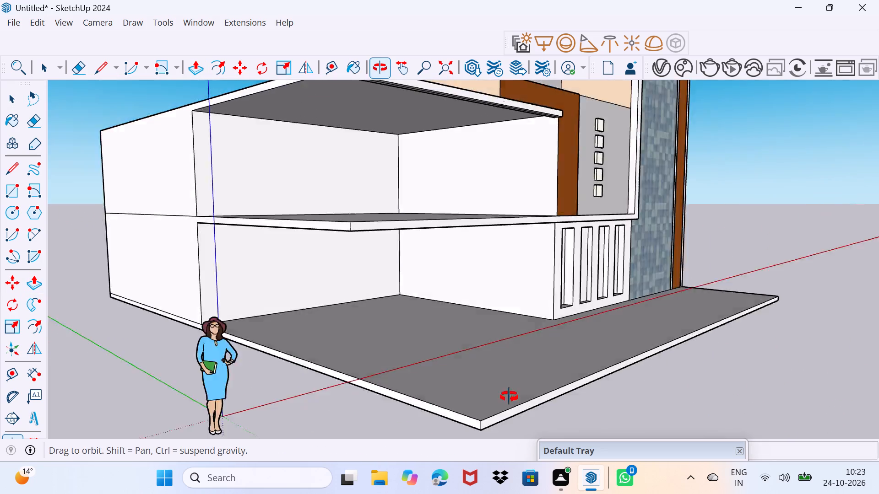
middle_drag(509, 397, 434, 420)
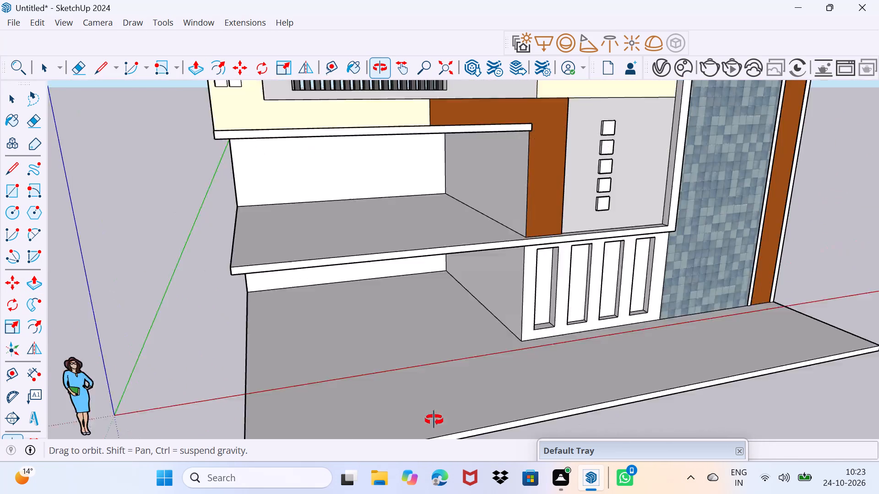
middle_drag(434, 420, 370, 413)
scroll(370, 413, down, 2)
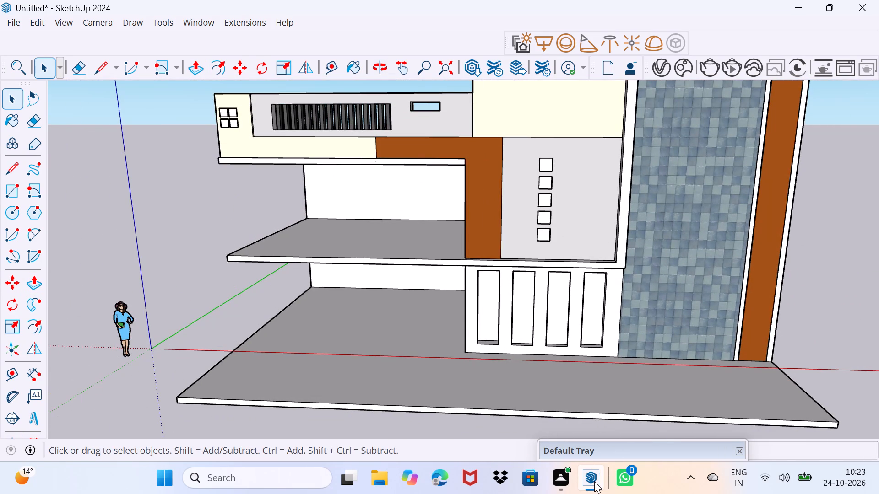
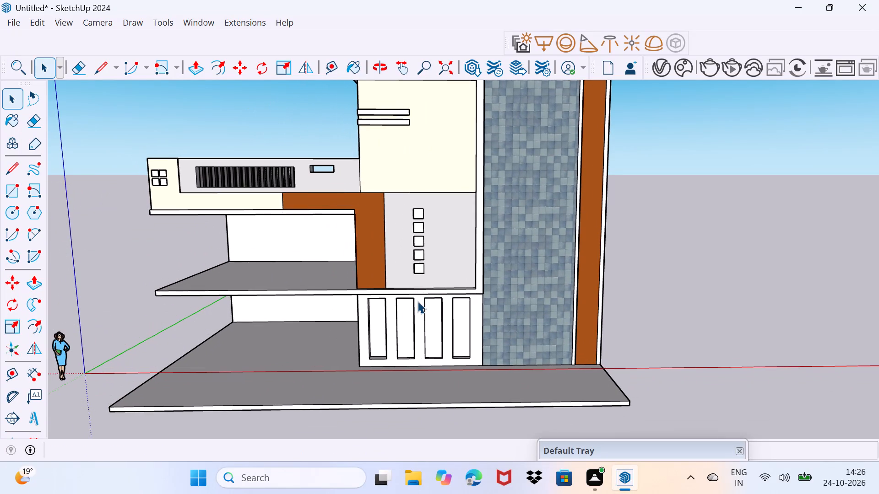
Push/Pull the side end face of the topmost roof slab slightly outward, lengthening its overhang beyond the cream wall.
scroll(12, 309, up, 3)
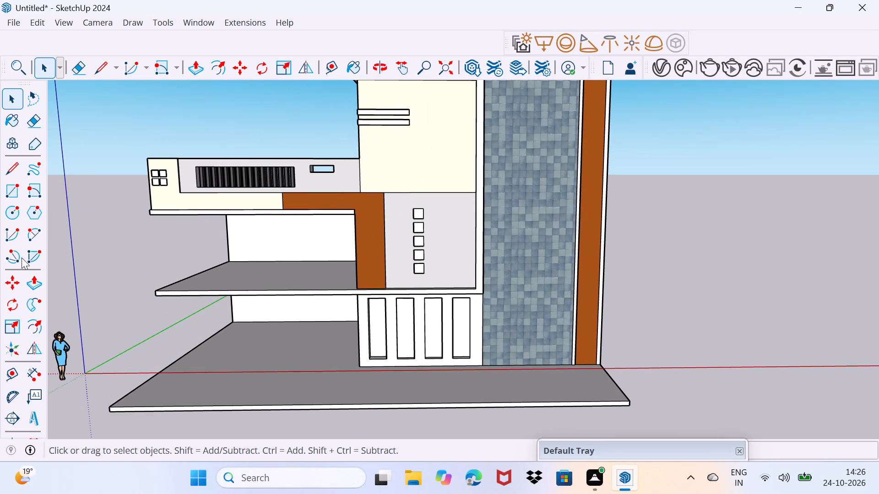
middle_drag(0, 256, 30, 256)
scroll(271, 285, down, 2)
middle_drag(277, 286, 288, 290)
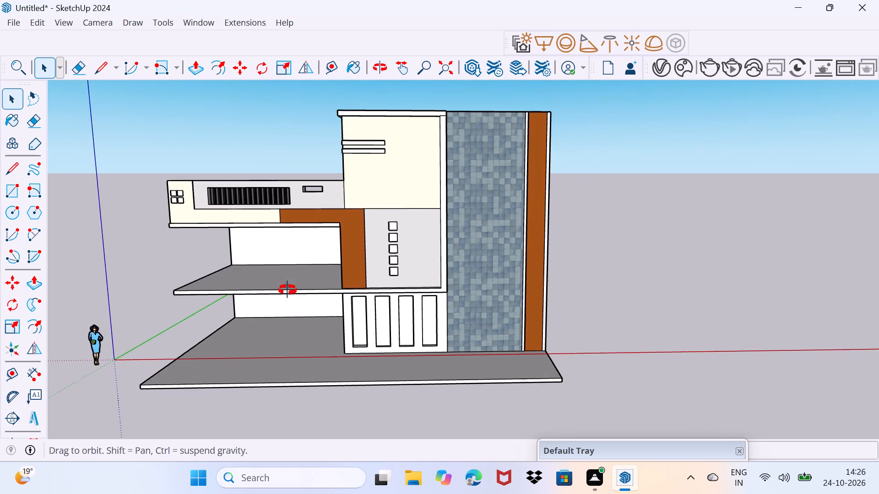
middle_drag(288, 290, 515, 303)
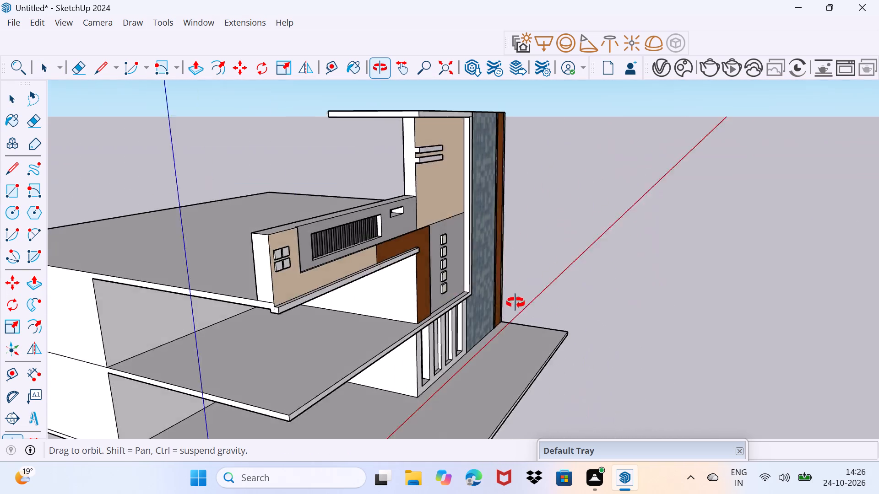
middle_drag(515, 303, 453, 287)
scroll(355, 75, up, 2)
scroll(359, 133, up, 6)
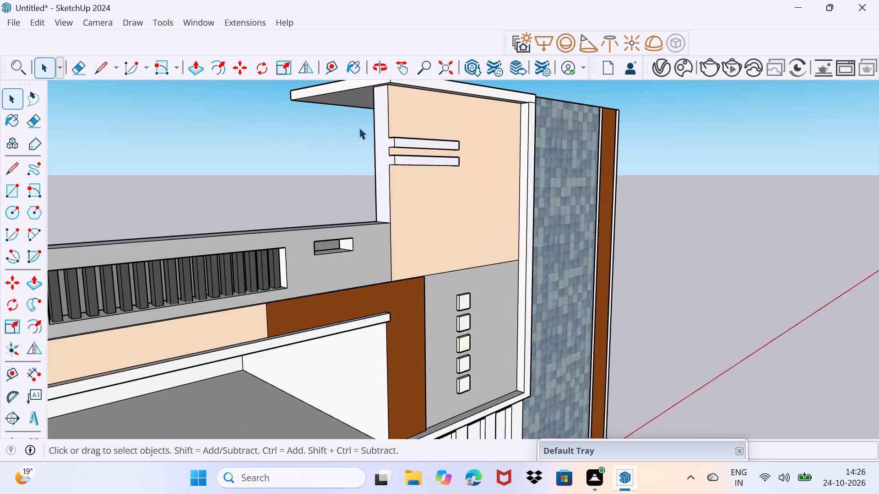
middle_drag(391, 101, 402, 149)
scroll(396, 137, down, 2)
scroll(396, 147, up, 1)
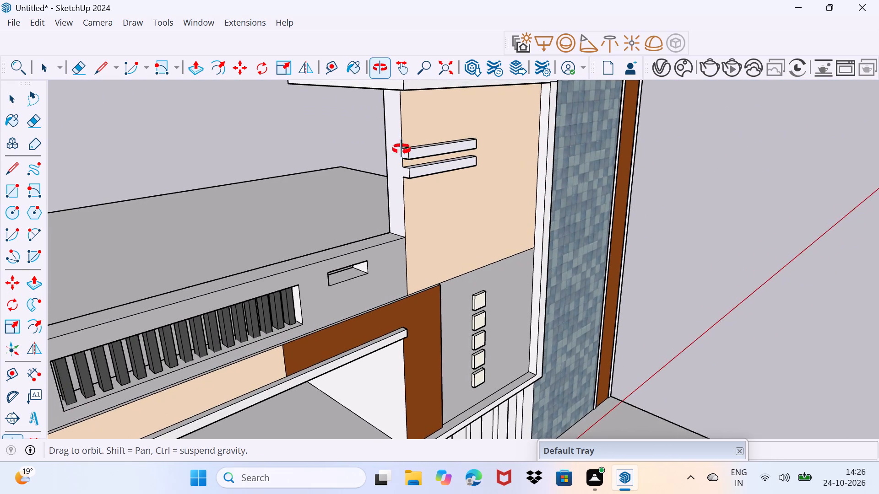
middle_drag(402, 149, 401, 147)
middle_drag(397, 109, 404, 122)
scroll(429, 6, up, 1)
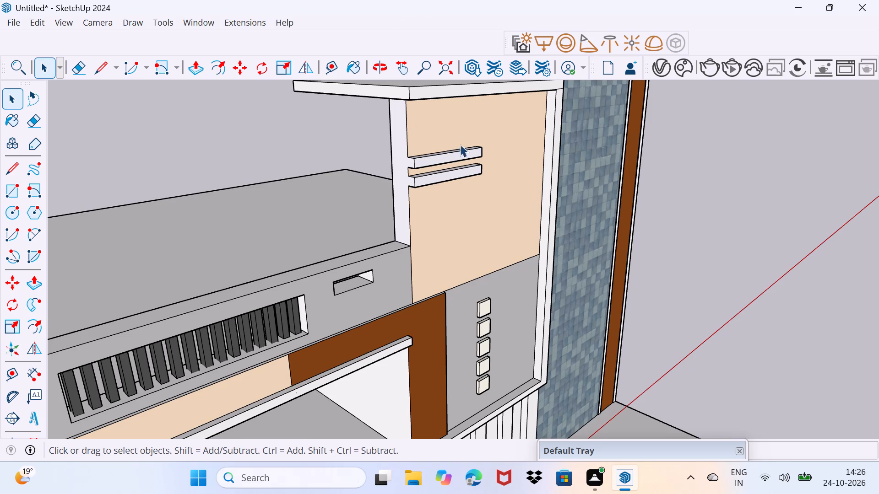
shift+middle_drag(436, 200, 473, 278)
scroll(467, 275, down, 1)
scroll(428, 163, up, 2)
middle_drag(453, 248, 429, 192)
click(424, 158)
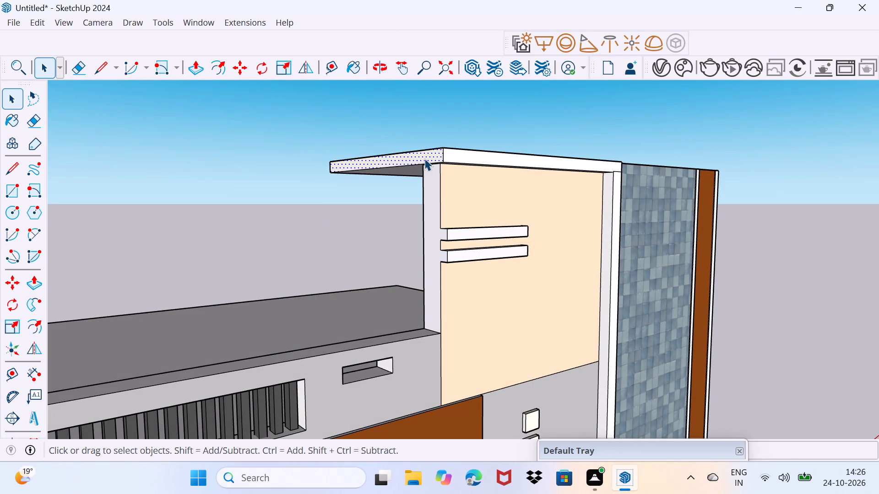
key(p)
click(424, 158)
click(414, 159)
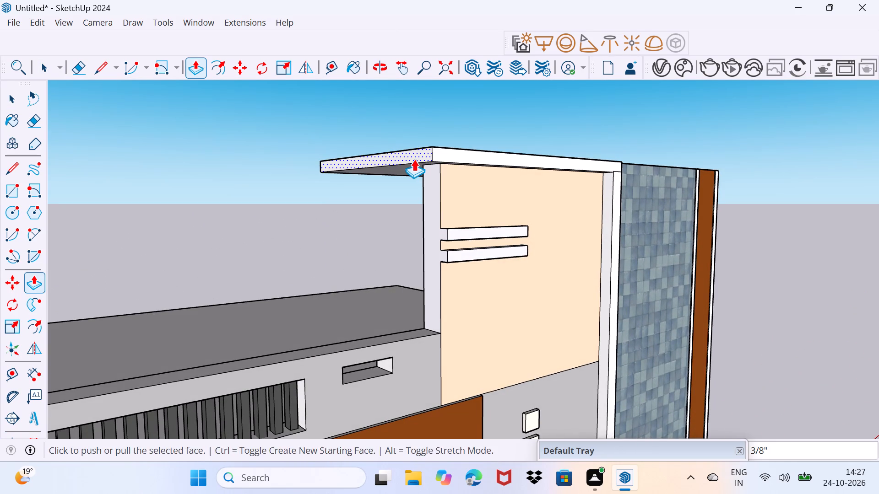
key(space)
drag(411, 218, 442, 159)
Draw a freehand zigzag of connected lines on the empty ground beyond the brown strip, ending in a loop that crosses itself.
middle_drag(423, 187, 320, 179)
scroll(423, 187, up, 1)
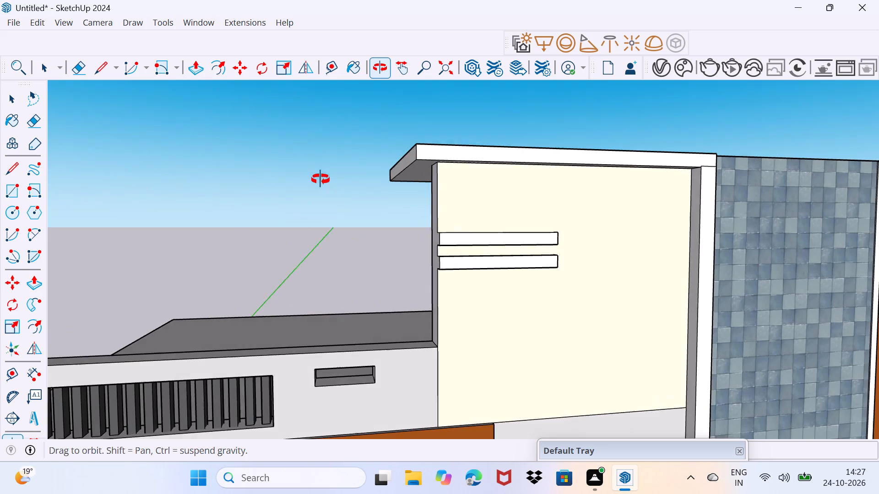
middle_drag(320, 179, 376, 190)
scroll(376, 189, down, 12)
middle_drag(392, 280, 287, 288)
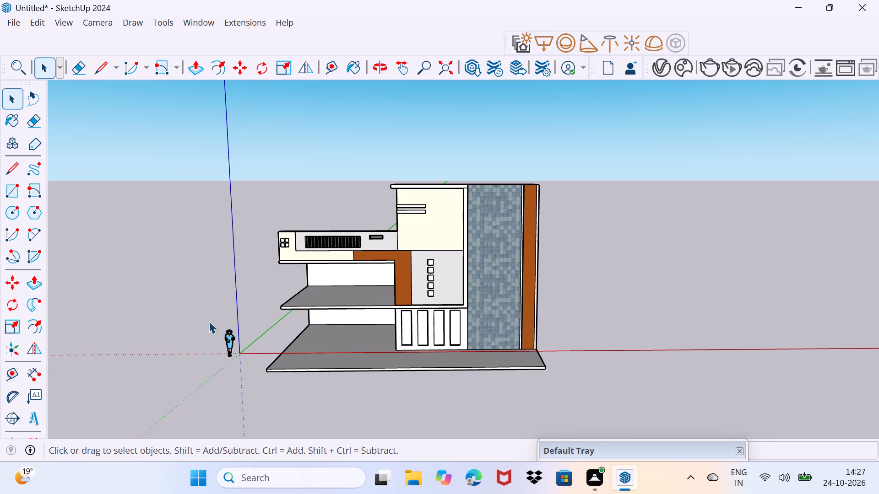
key(l)
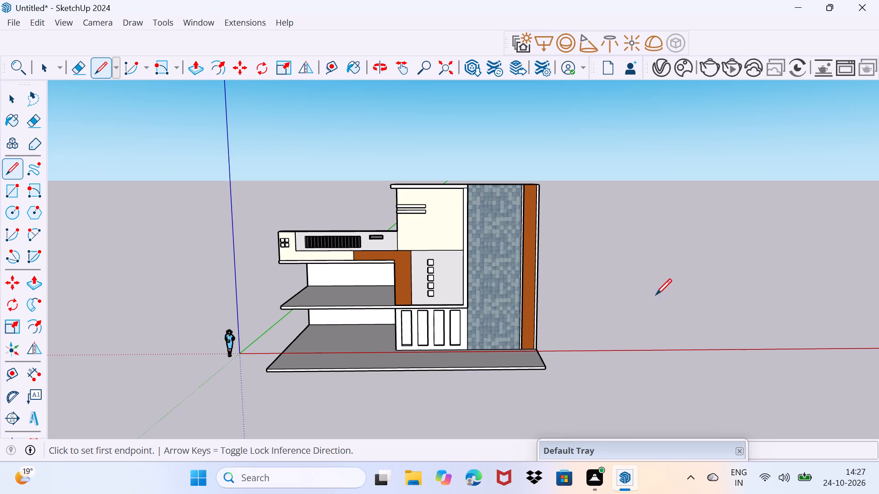
click(637, 314)
click(695, 312)
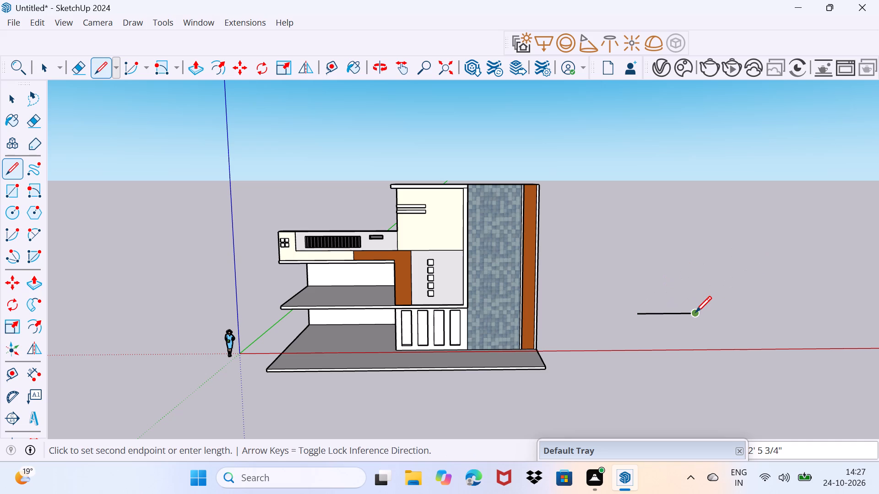
click(668, 352)
click(668, 374)
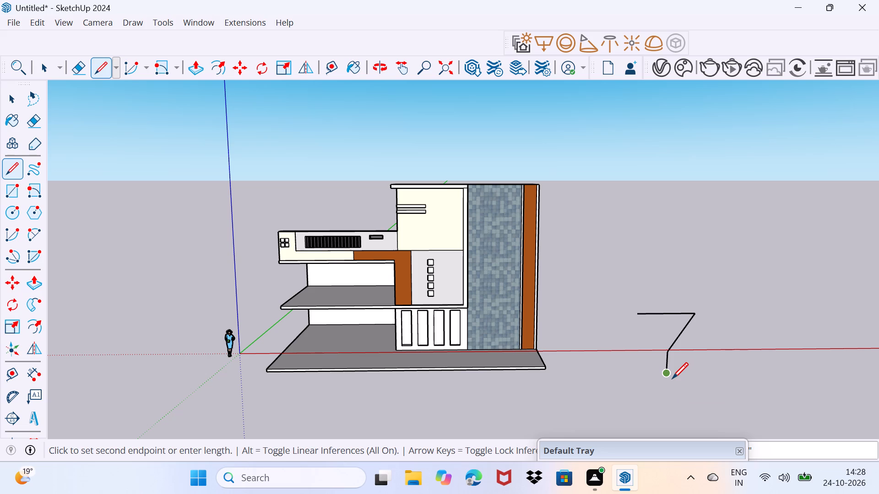
click(678, 370)
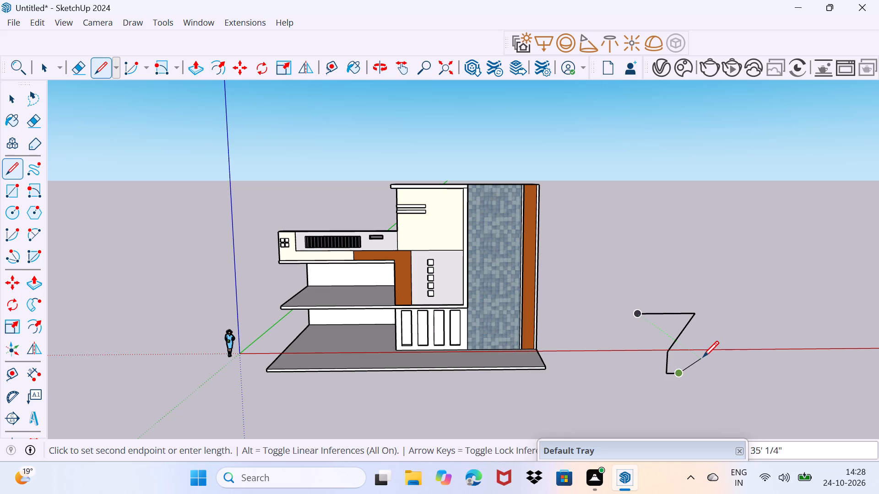
click(703, 357)
click(709, 339)
click(705, 342)
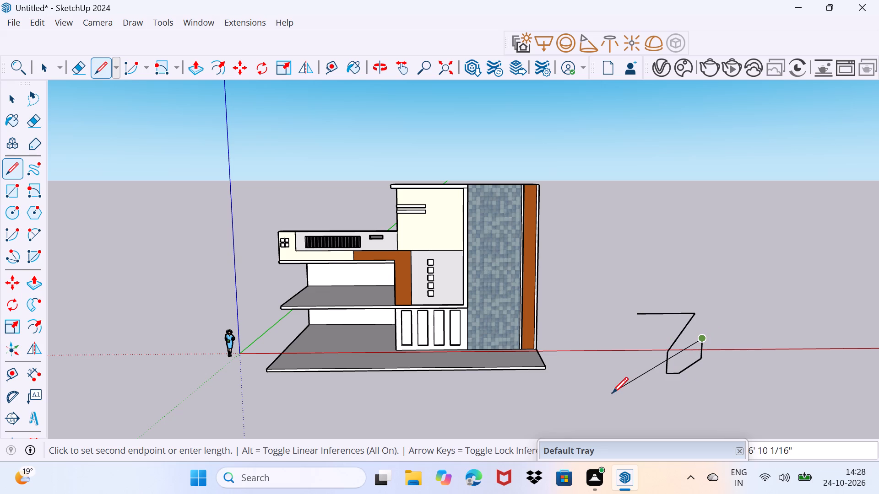
click(637, 369)
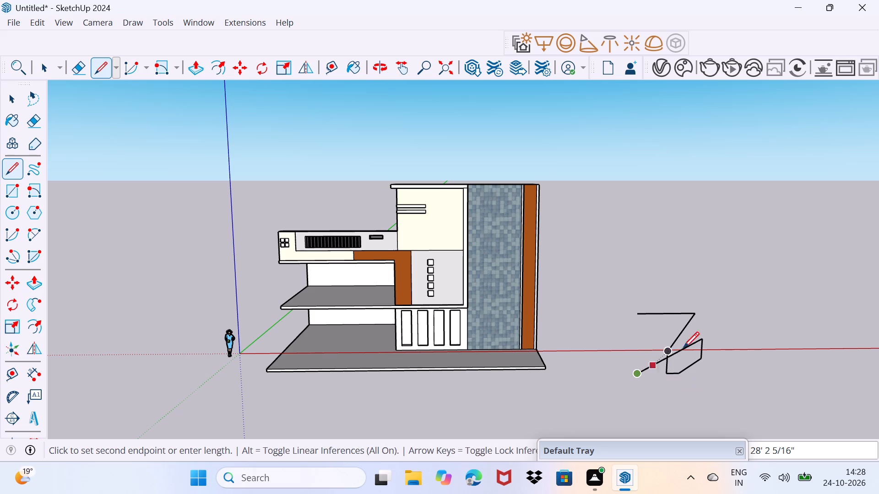
click(693, 340)
Add short freehand lines beside the zigzag, forming an arrow-like shape next to its crossing point.
scroll(626, 345, up, 2)
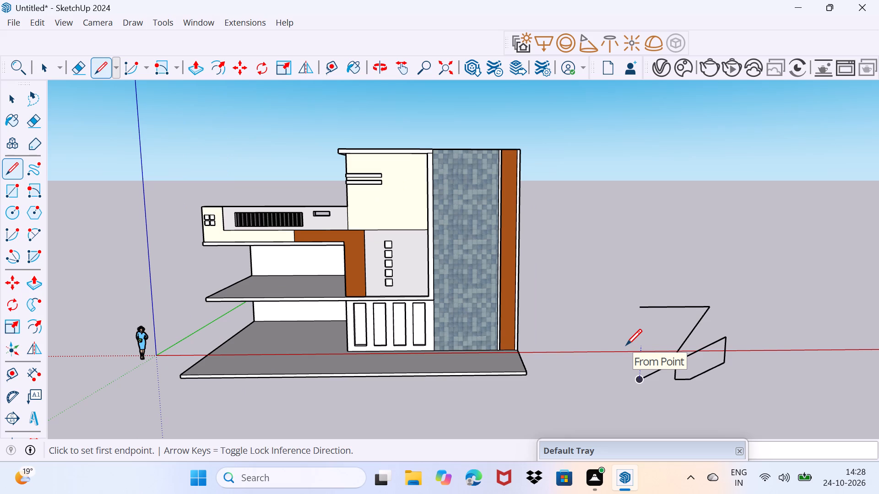
click(626, 345)
click(663, 344)
click(687, 357)
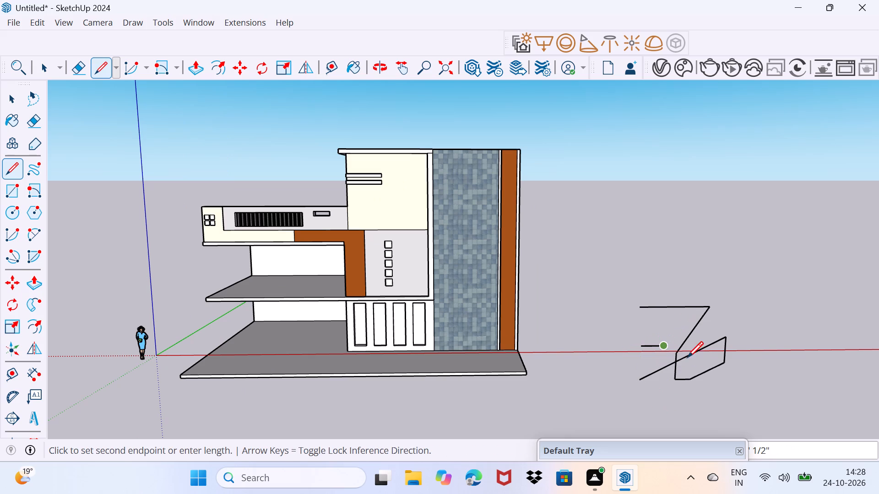
click(648, 380)
click(643, 385)
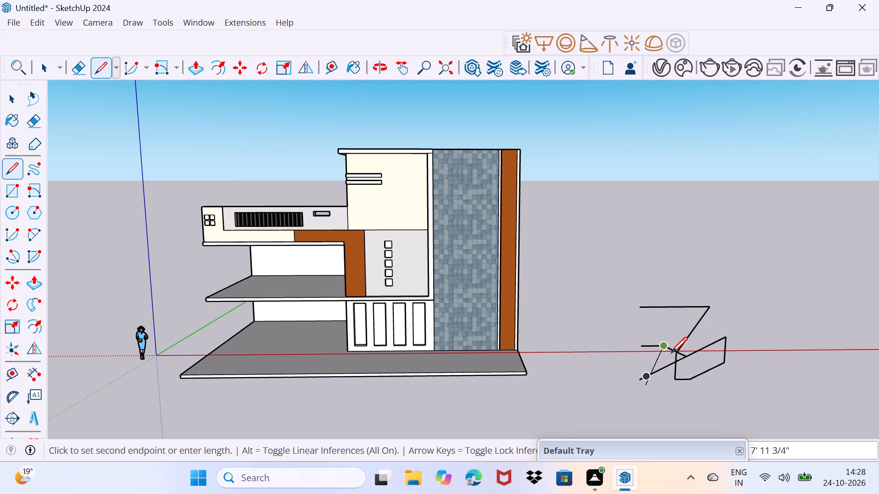
click(671, 352)
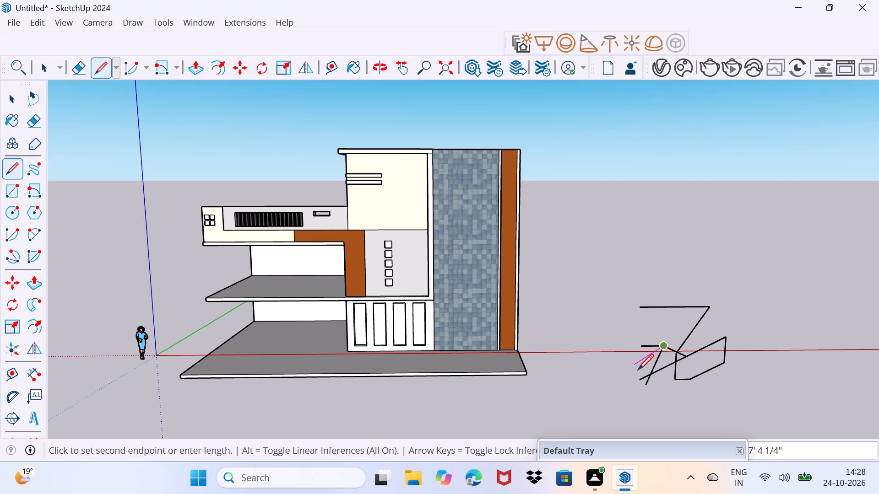
click(638, 370)
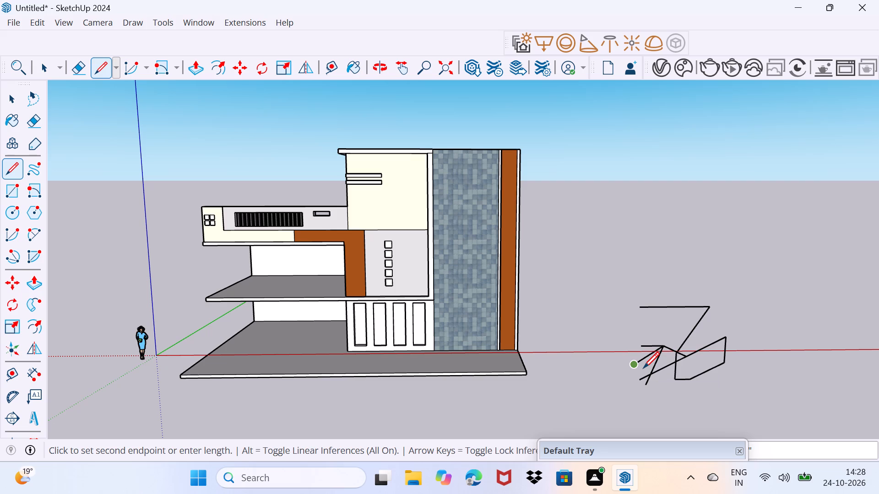
click(643, 368)
click(649, 358)
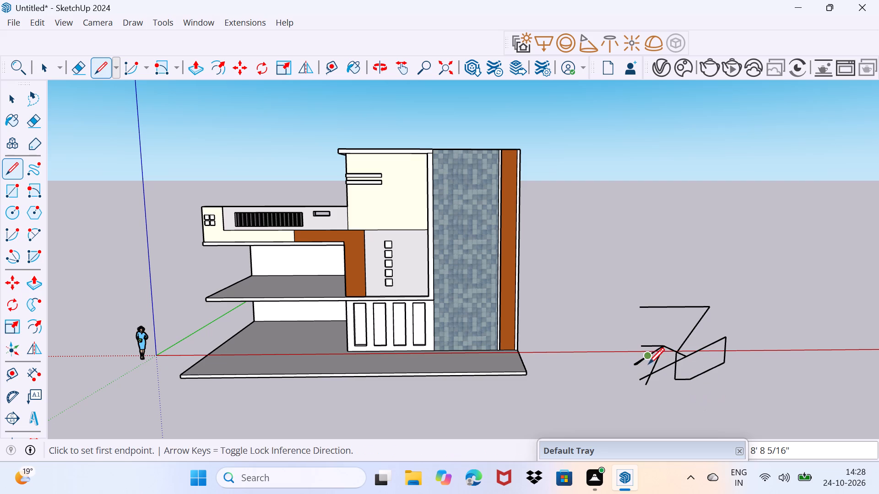
Draw more connected lines through the sketch, linking its lower point to the upper outline and closing a triangular face.
click(646, 382)
click(642, 386)
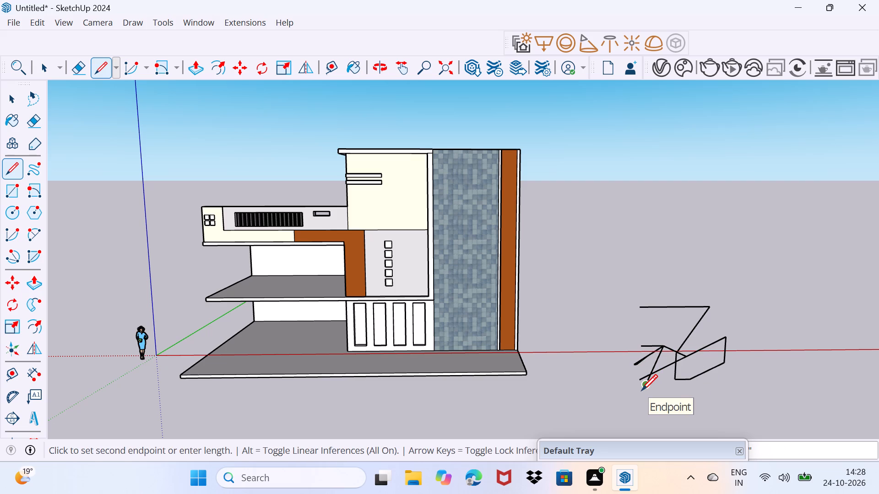
click(649, 382)
click(673, 371)
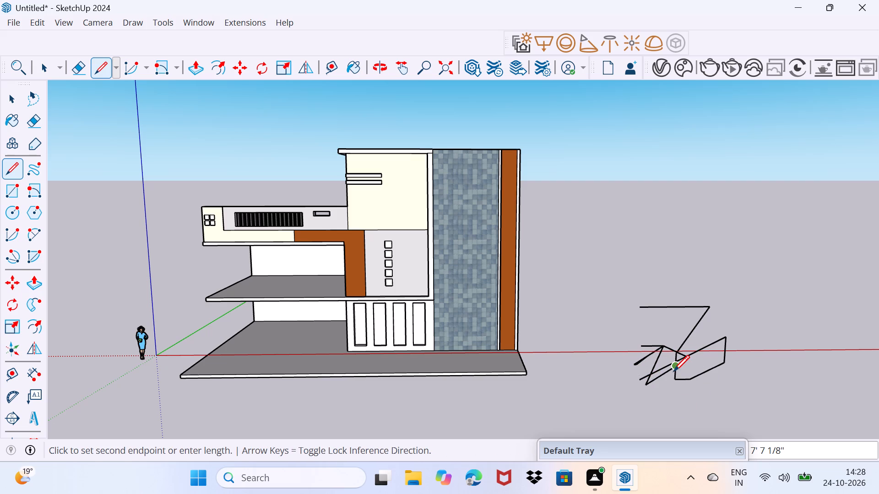
click(673, 371)
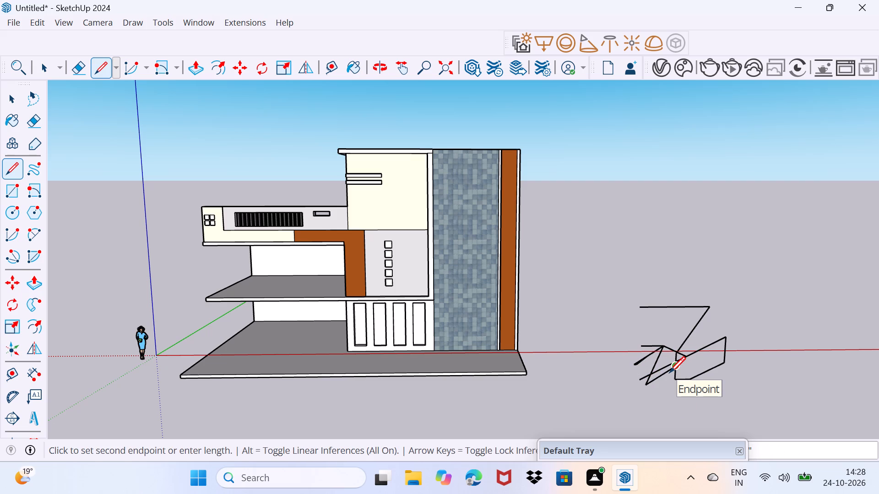
click(666, 326)
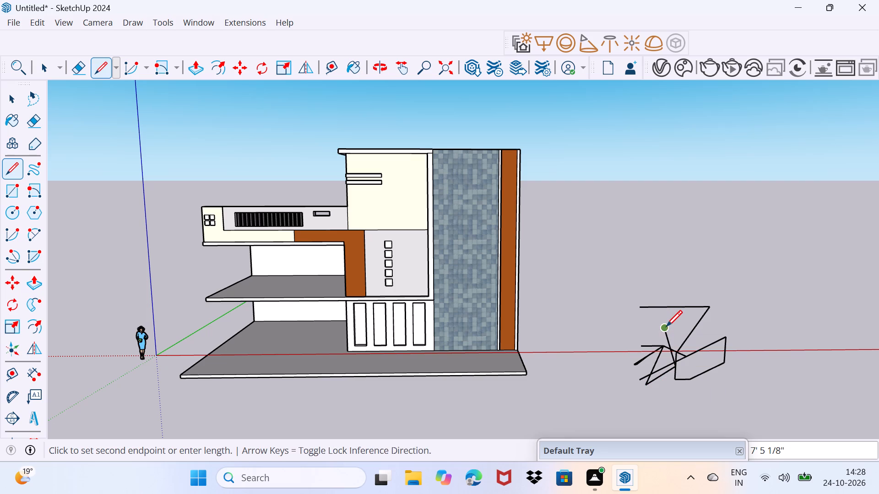
click(646, 357)
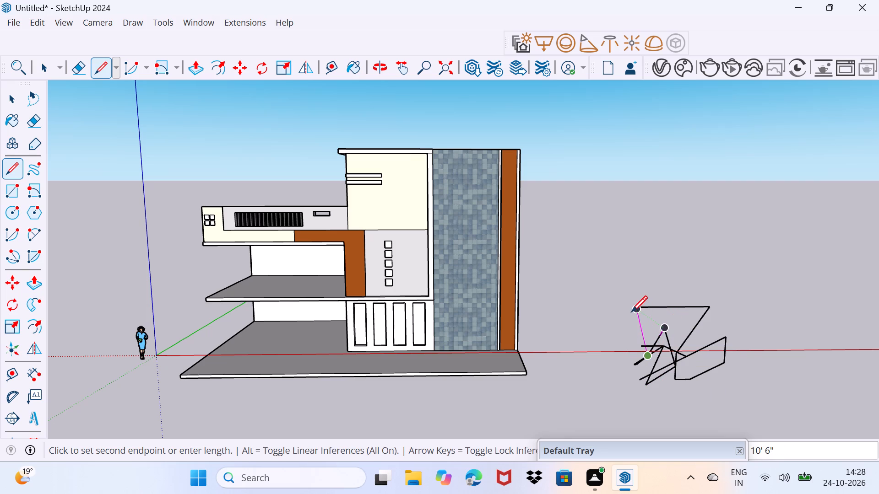
click(633, 308)
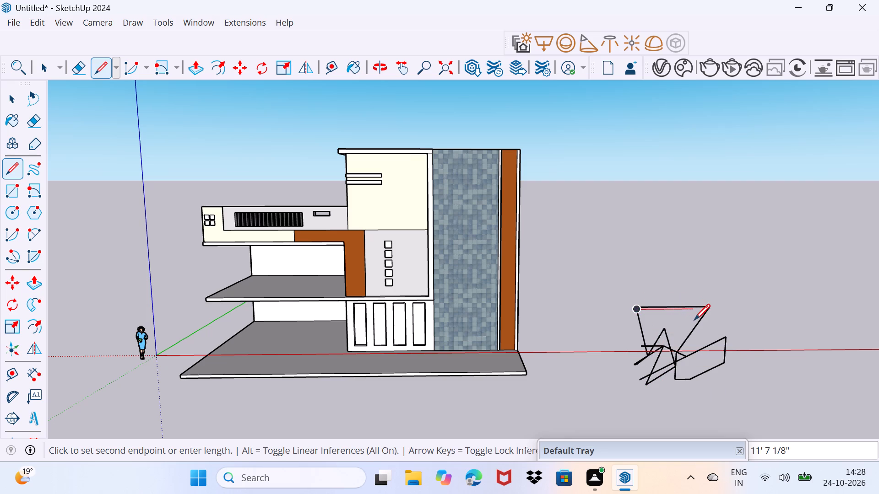
click(708, 311)
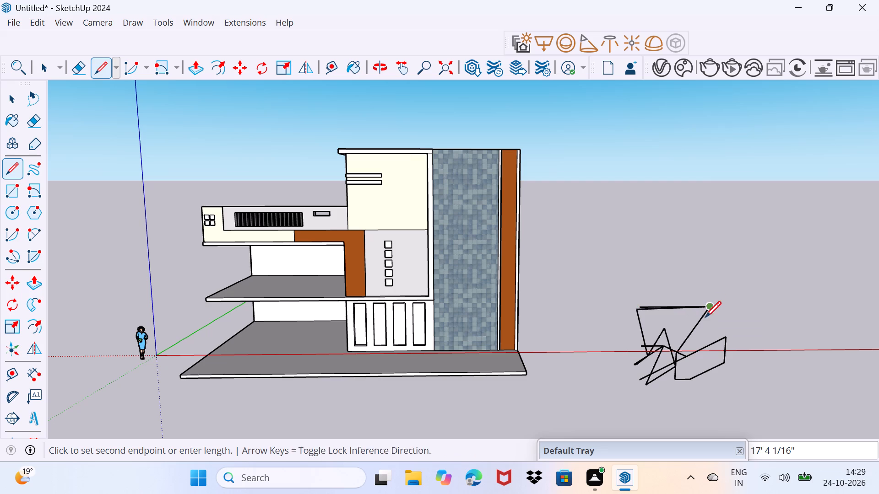
click(667, 328)
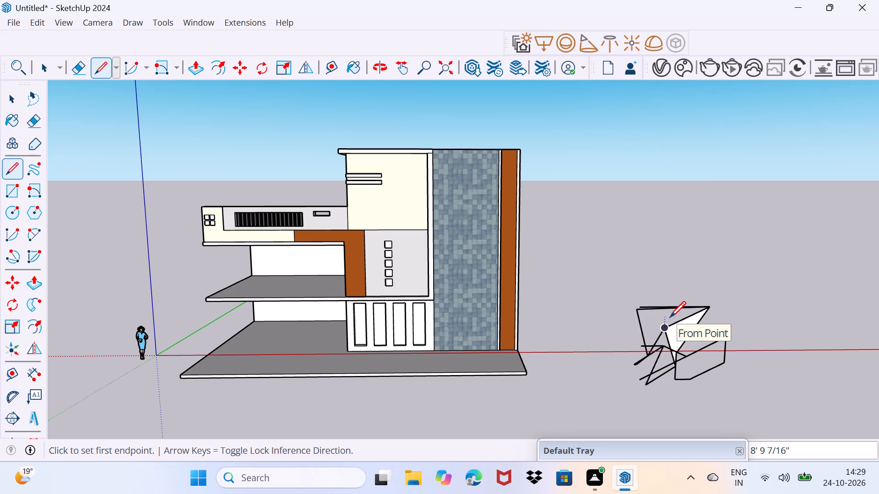
Draw a line about 8' 8" from the sketch's top edge to its inner vertex, and another to its side edge, closing two triangular faces.
click(671, 308)
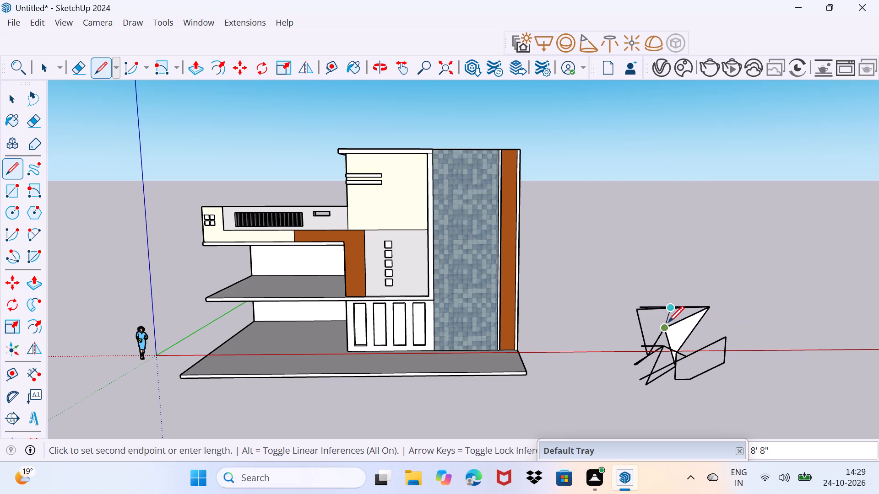
click(665, 328)
click(664, 328)
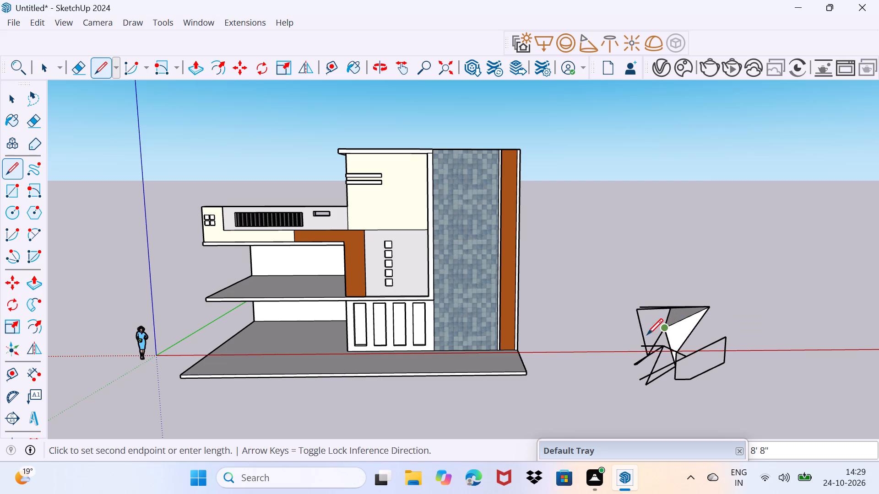
click(643, 336)
Draw connected lines from the lower edge of the open four-sided area to the loose upper line and back to the outline, closing a triangular face.
scroll(643, 336, up, 4)
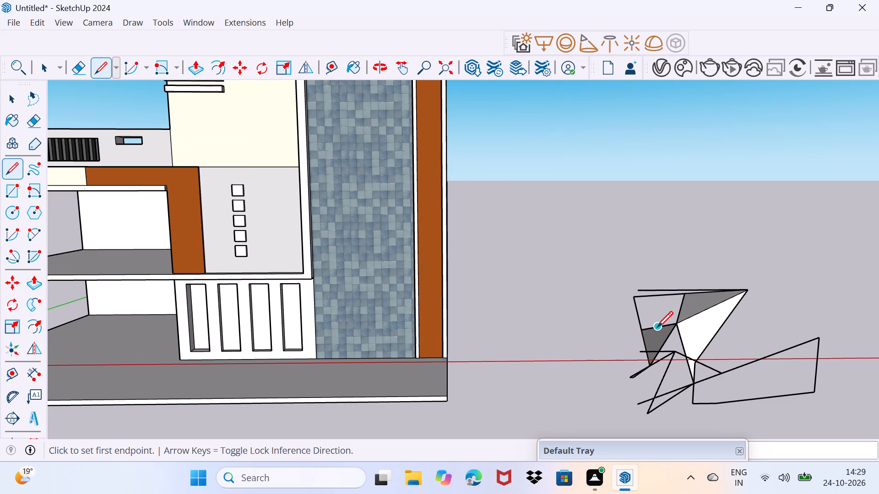
click(657, 328)
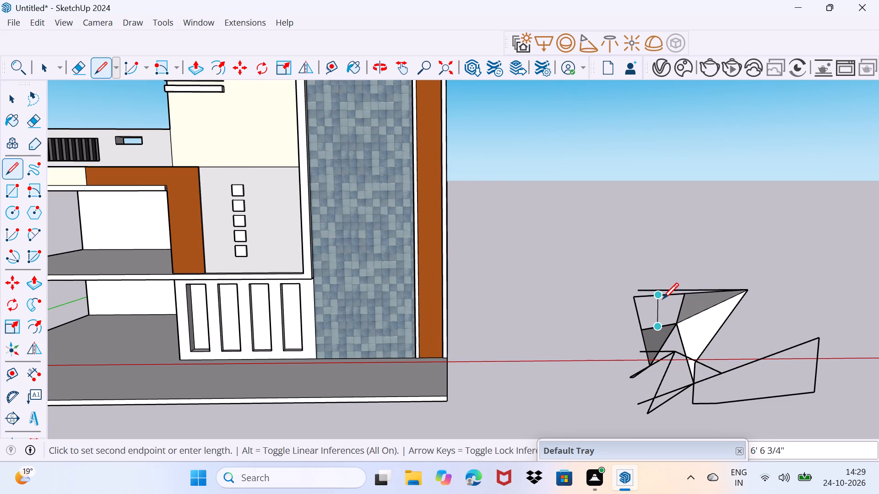
click(660, 301)
scroll(660, 301, up, 2)
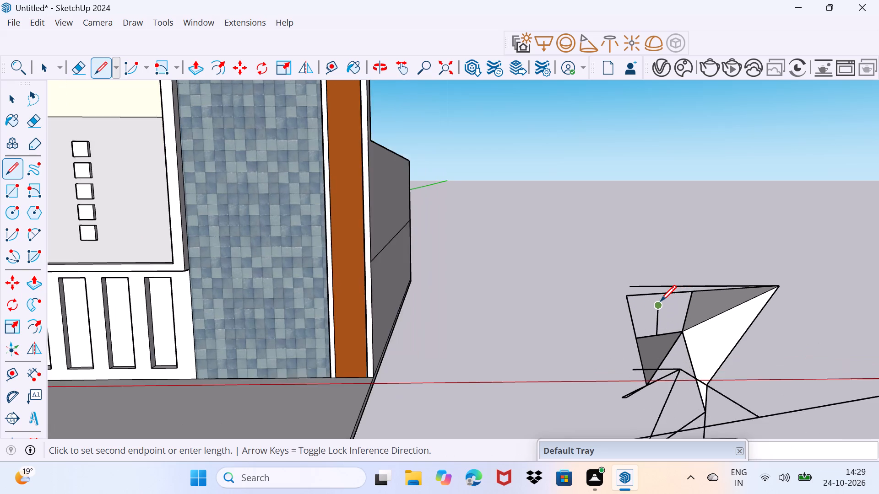
scroll(660, 301, up, 2)
middle_drag(660, 301, 615, 324)
scroll(642, 332, up, 2)
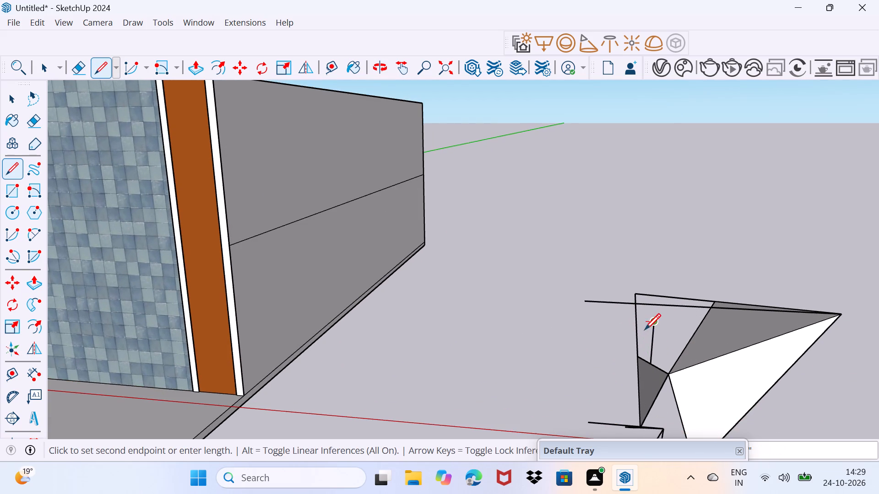
middle_drag(651, 334, 717, 295)
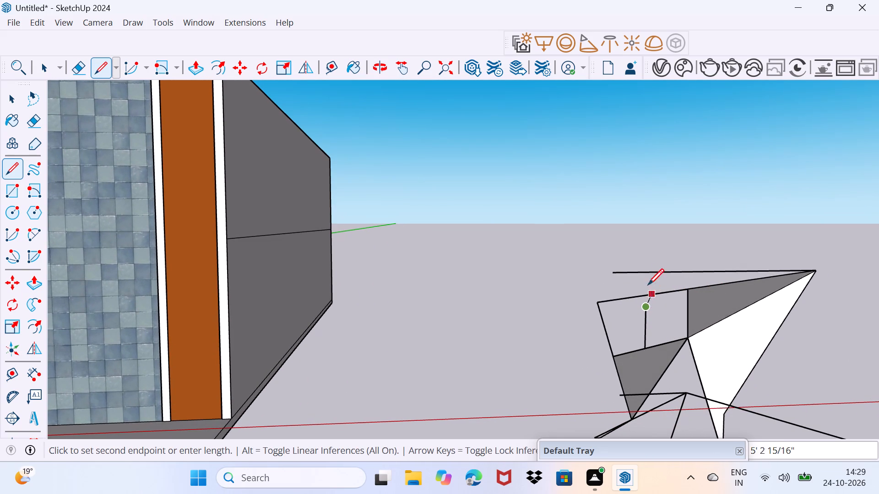
click(646, 269)
middle_drag(665, 329, 712, 376)
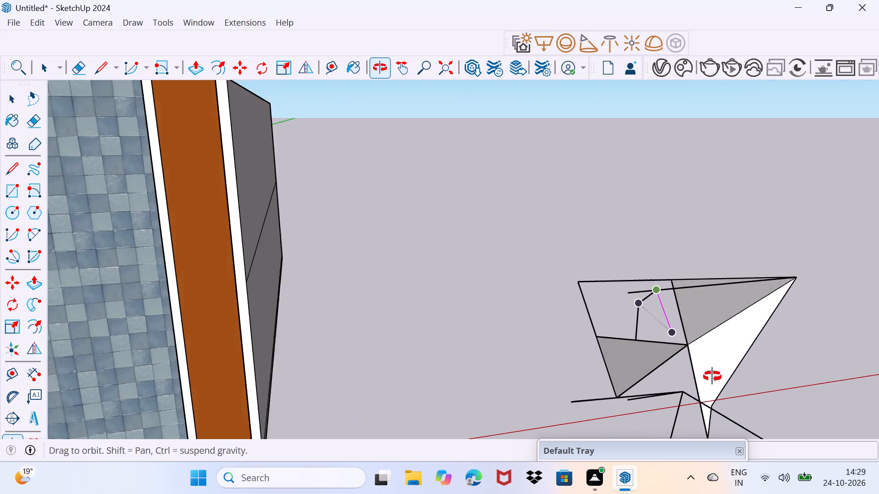
middle_drag(712, 376, 752, 376)
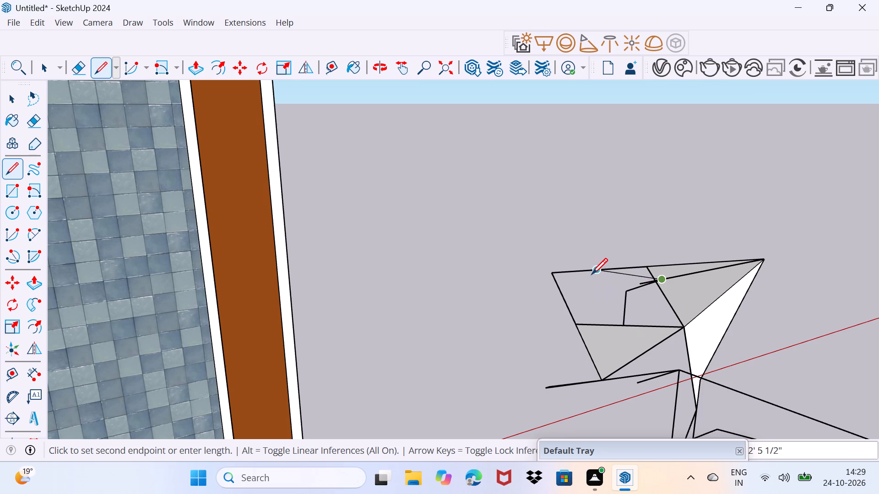
click(596, 271)
middle_drag(632, 279, 650, 295)
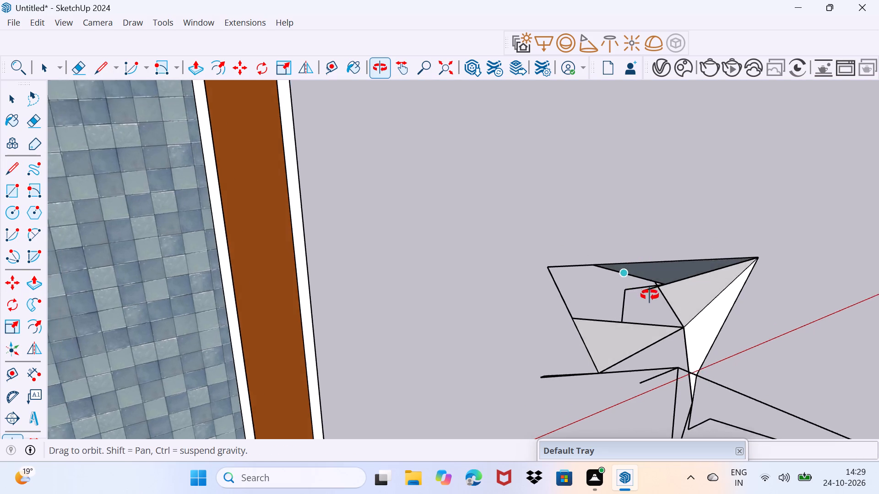
middle_drag(650, 295, 681, 406)
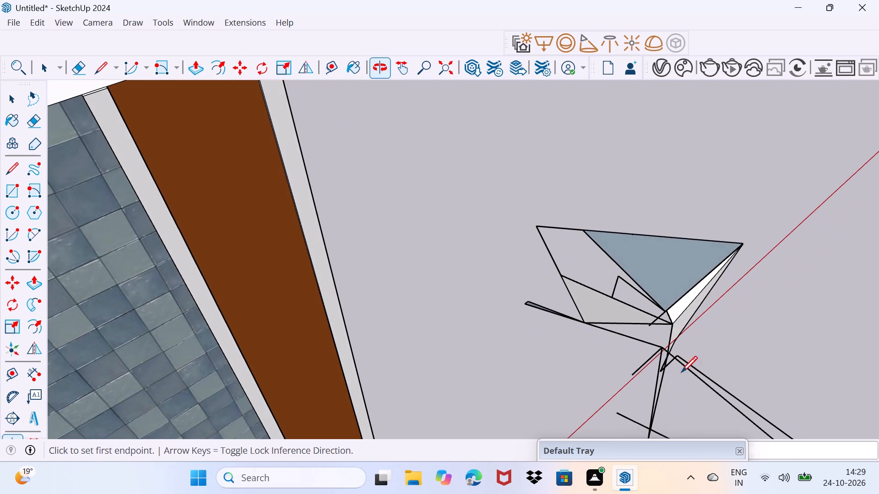
Draw a line from the blue triangle's lower vertex to the outline's upper edge and a second back to the triangle's edge, closing a narrow face.
scroll(658, 310, up, 7)
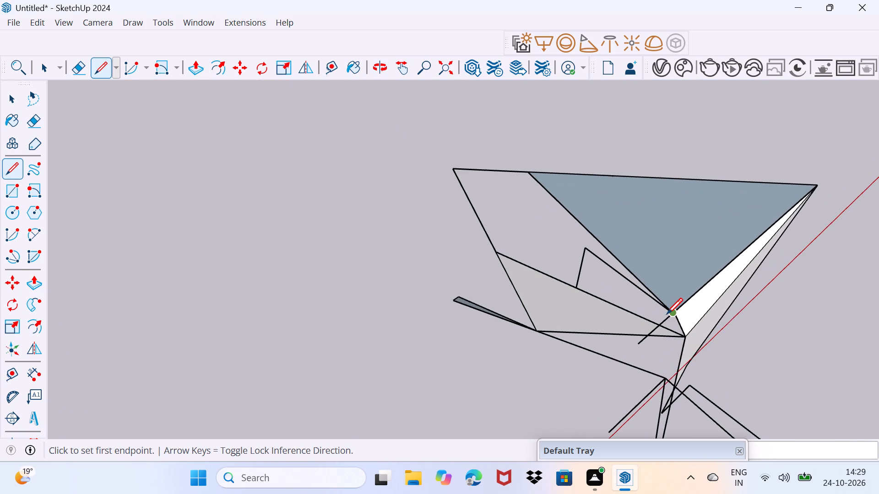
click(667, 314)
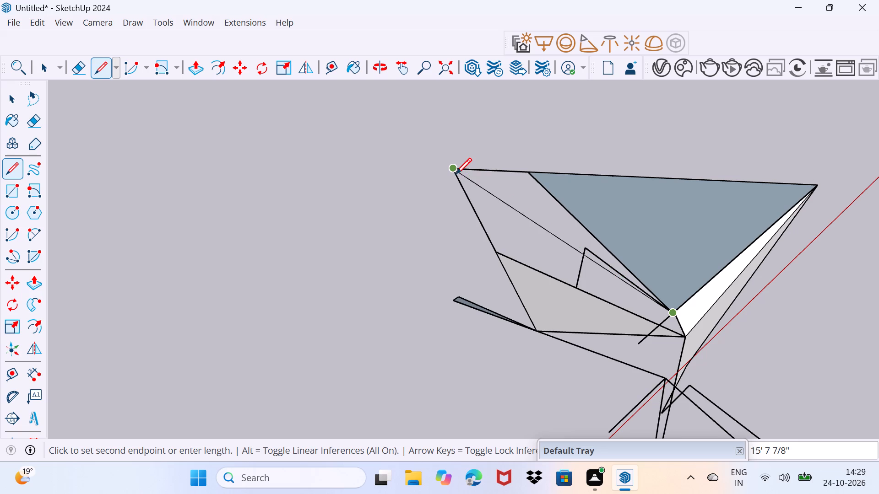
click(482, 164)
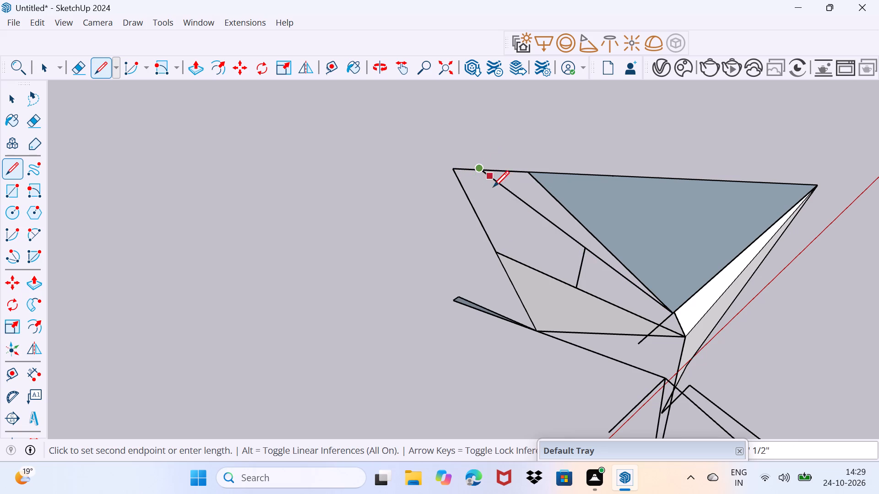
click(483, 167)
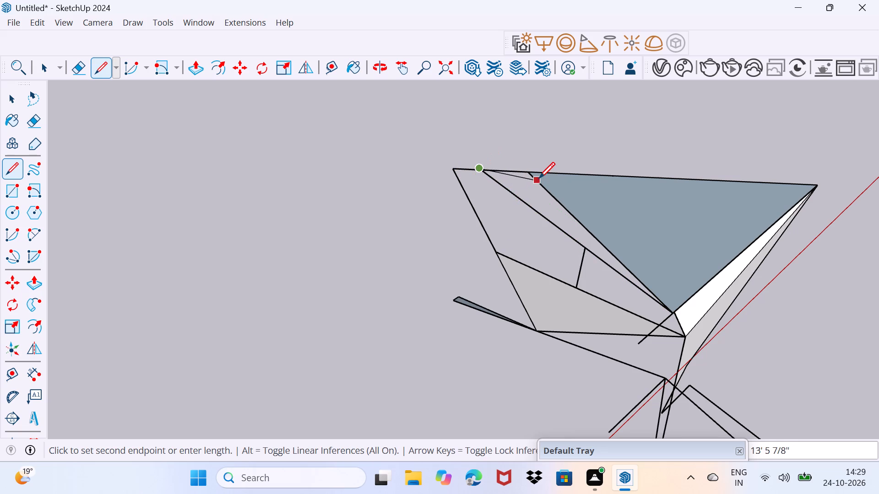
click(539, 177)
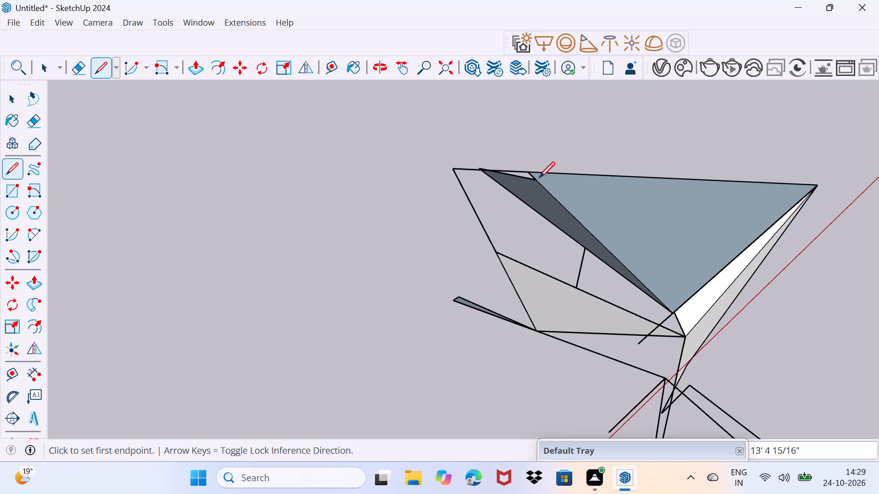
Draw a line from the shape's upper vertex, where the triangular faces meet, down to the inner vertex, closing another triangular face.
scroll(573, 238, down, 3)
scroll(596, 294, down, 2)
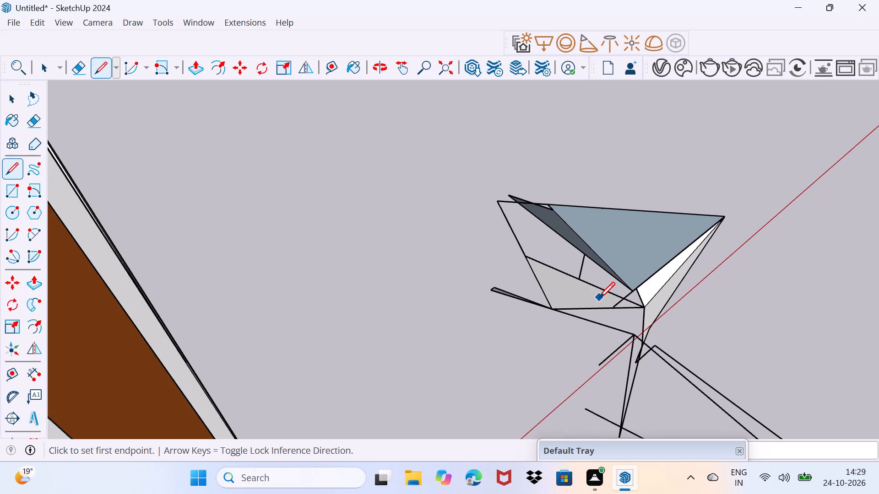
middle_drag(665, 313, 516, 185)
scroll(546, 254, up, 3)
middle_drag(535, 269, 635, 246)
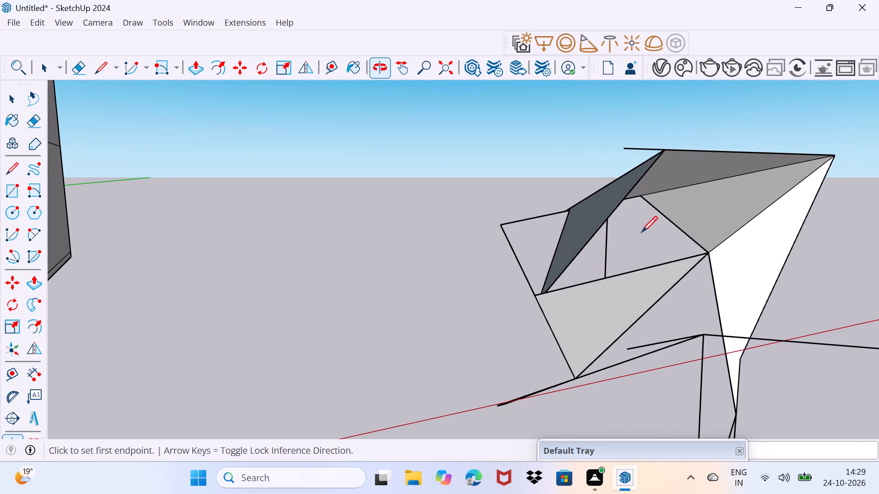
click(660, 151)
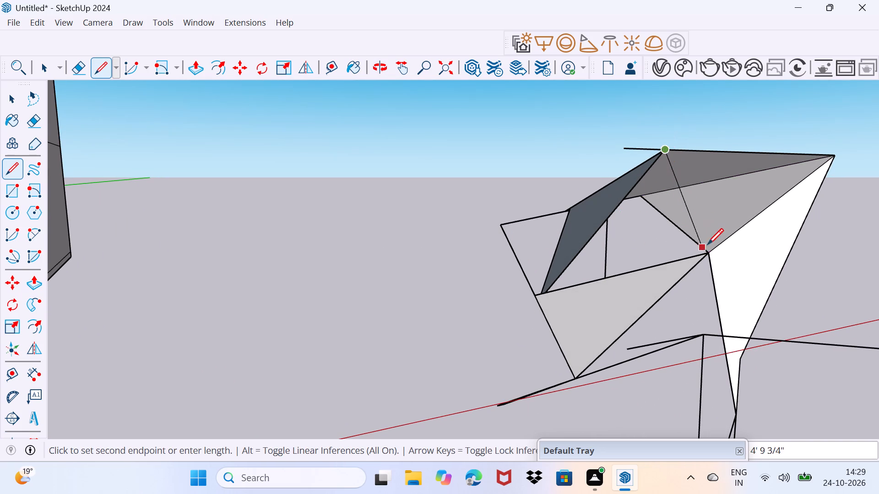
click(709, 253)
Draw a line about 13' 10" from the upper vertex to the far corner of the white triangle, closing the large face above it.
middle_drag(642, 266, 667, 274)
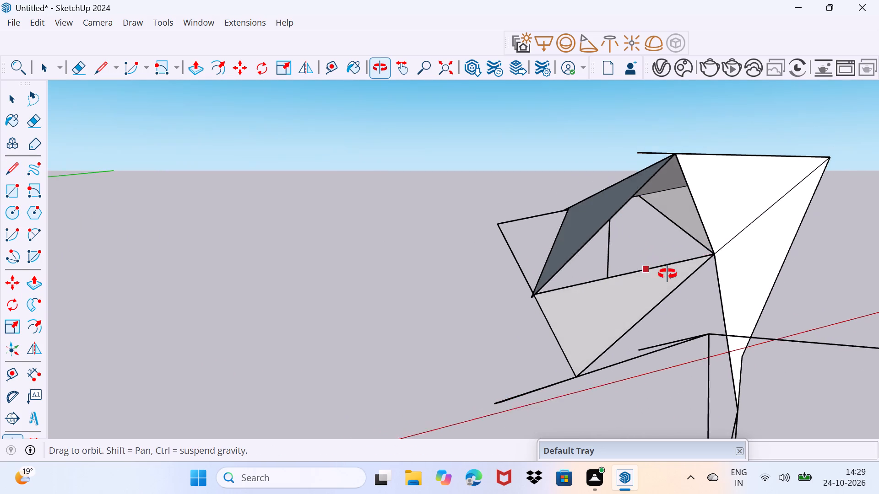
middle_drag(667, 274, 747, 293)
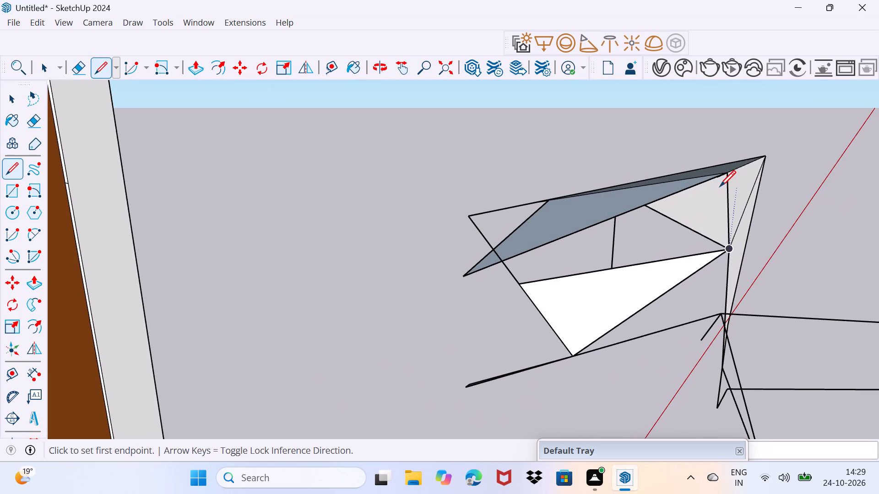
scroll(720, 181, up, 3)
click(734, 173)
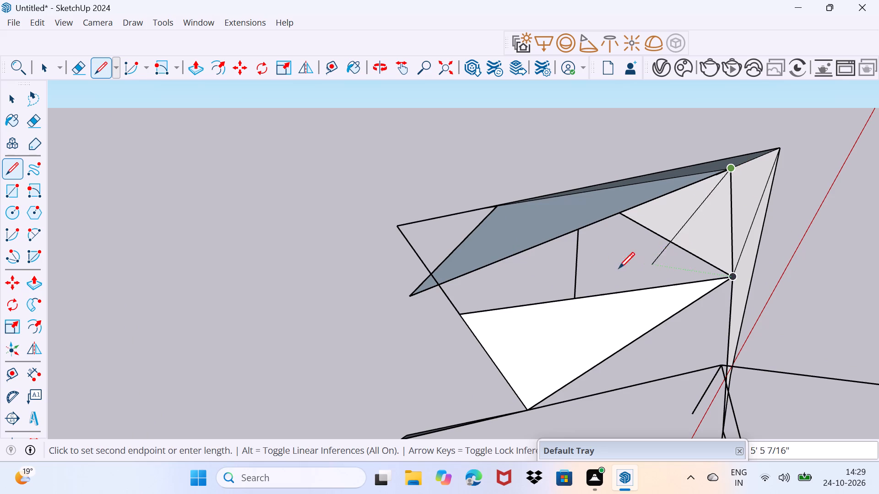
click(457, 317)
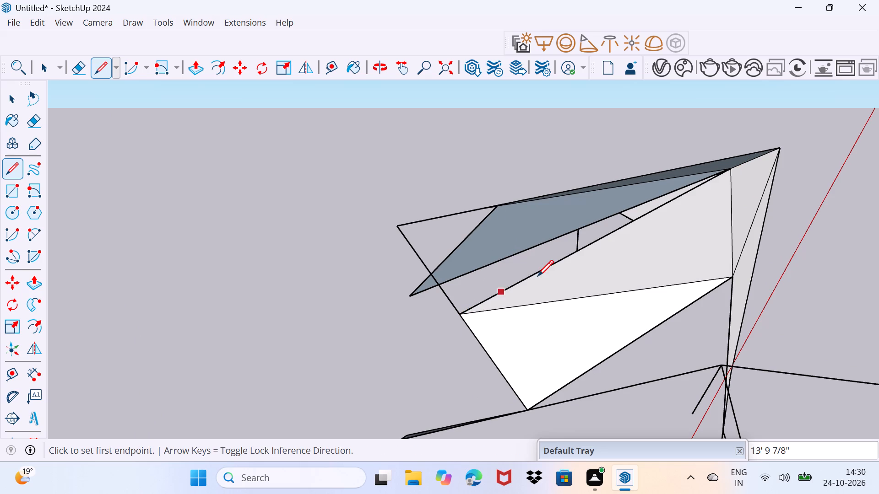
Draw two connected lines from the outline's side edge back to the white triangle's far corner, closing a small triangular face.
click(442, 285)
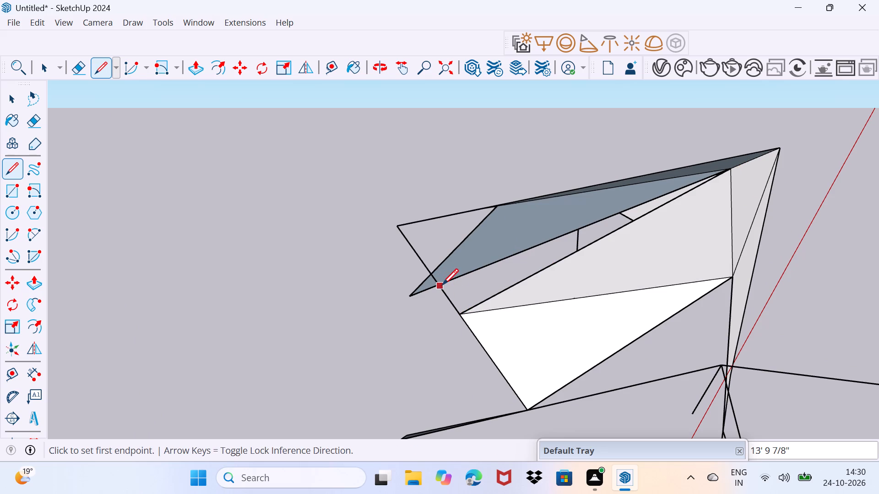
click(526, 270)
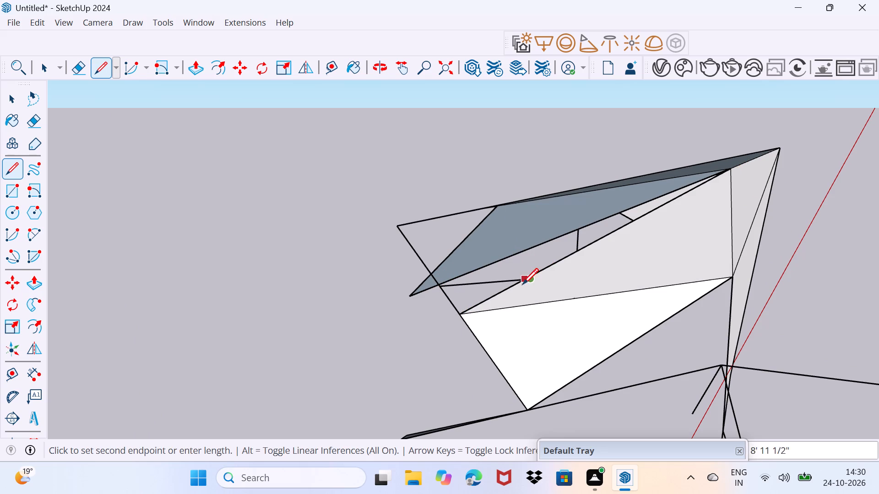
click(460, 311)
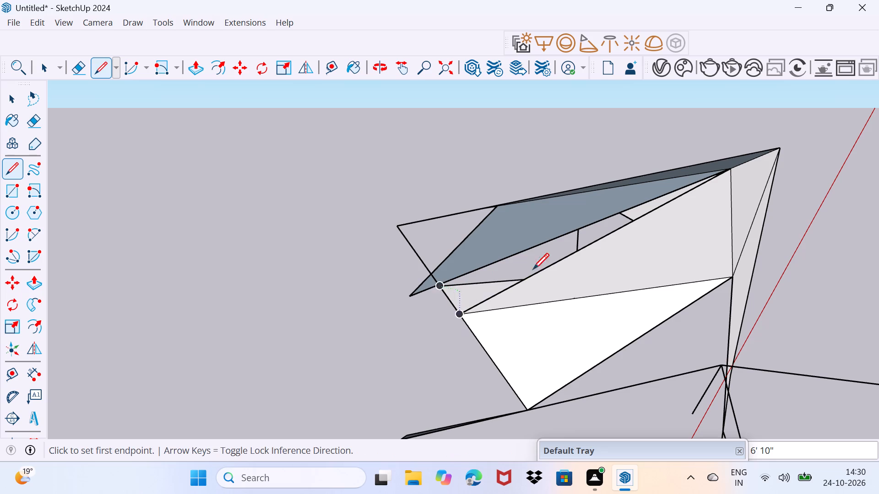
Draw two lines across the outline's open pointed corner, from its upper edge to its sloping side edge, closing two adjoining faces.
middle_drag(580, 283, 585, 314)
middle_drag(445, 285, 693, 228)
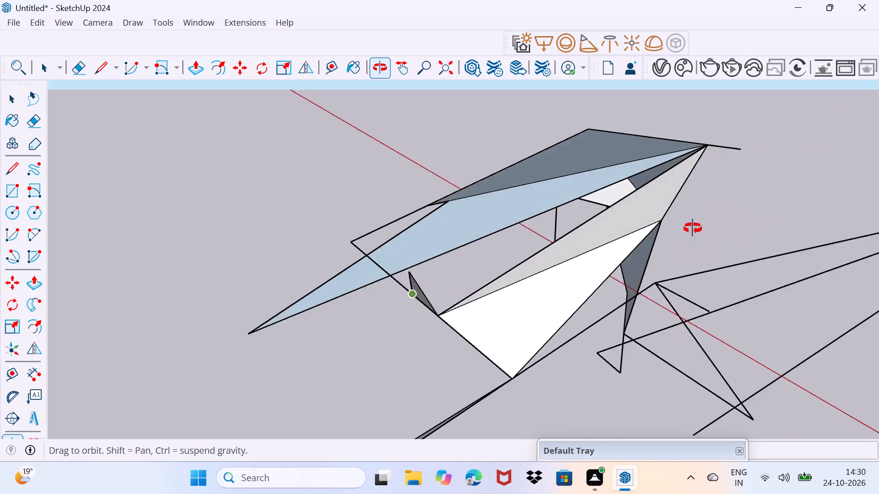
middle_drag(693, 228, 747, 123)
middle_drag(408, 367, 620, 286)
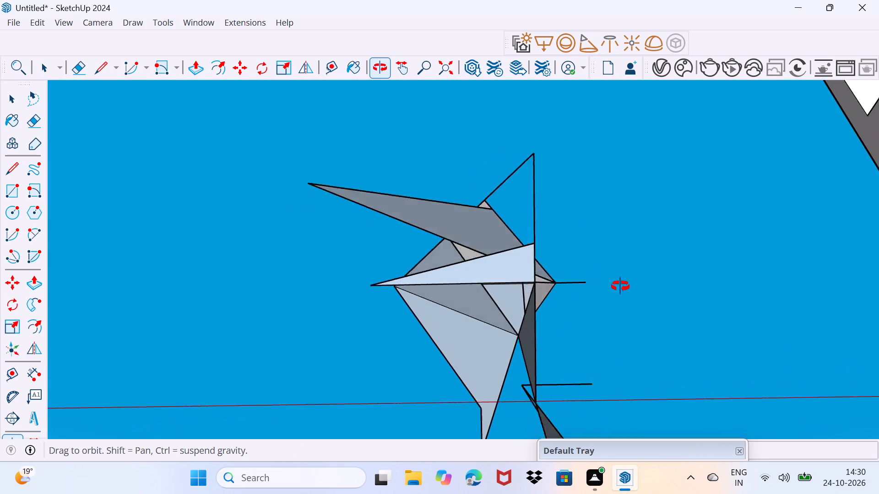
middle_drag(620, 286, 290, 389)
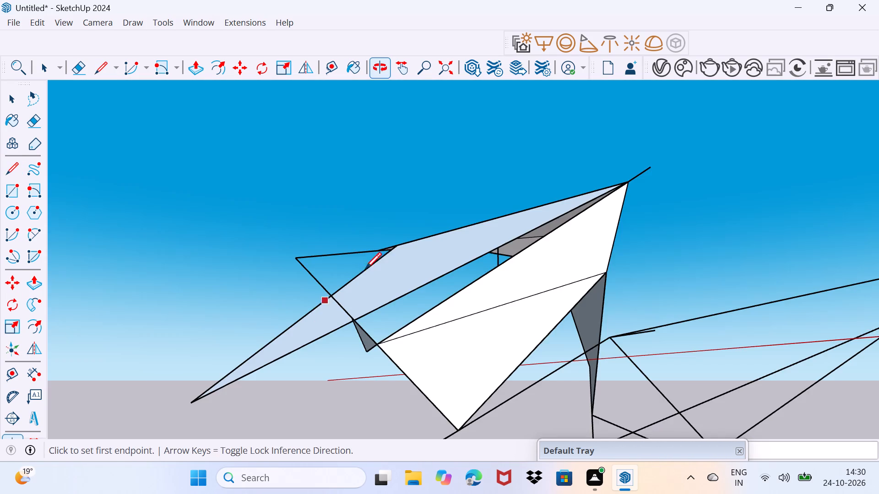
middle_drag(386, 271, 444, 236)
scroll(395, 290, up, 3)
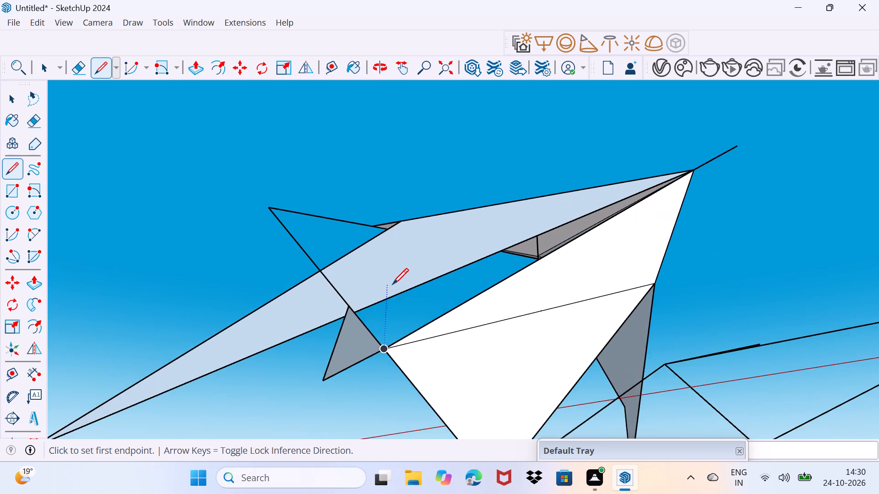
middle_drag(396, 294, 311, 315)
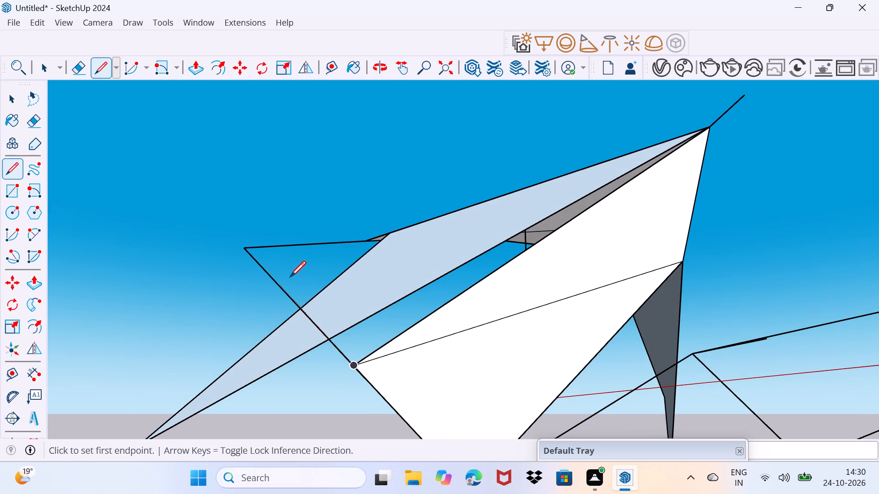
click(292, 242)
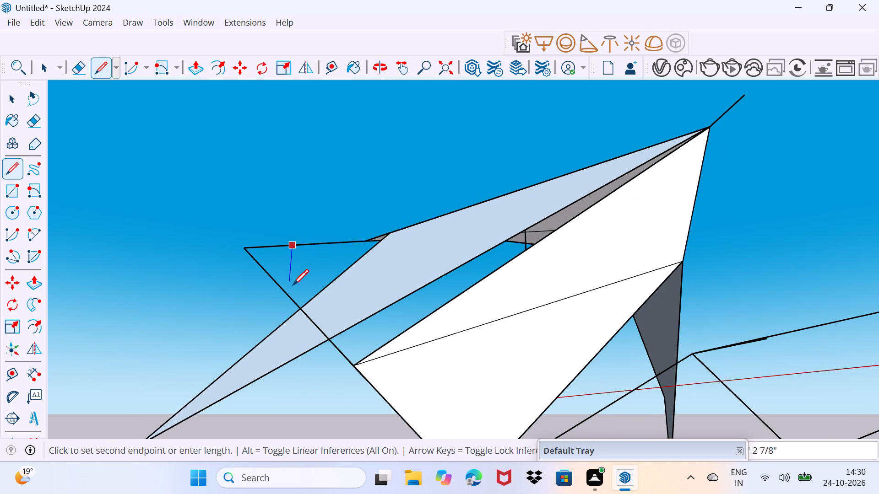
click(292, 293)
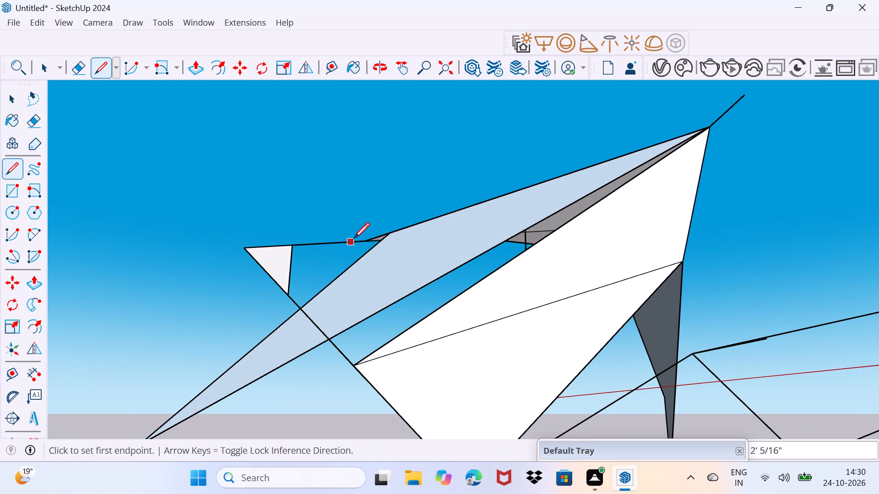
click(353, 238)
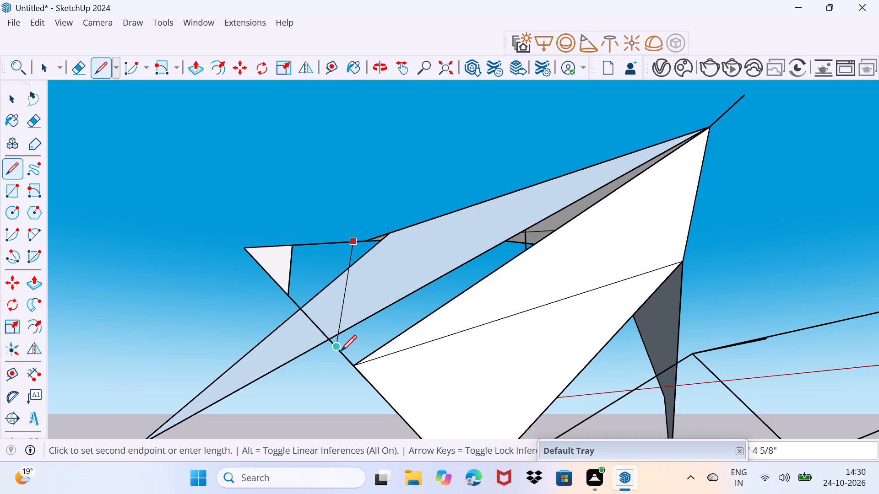
click(332, 346)
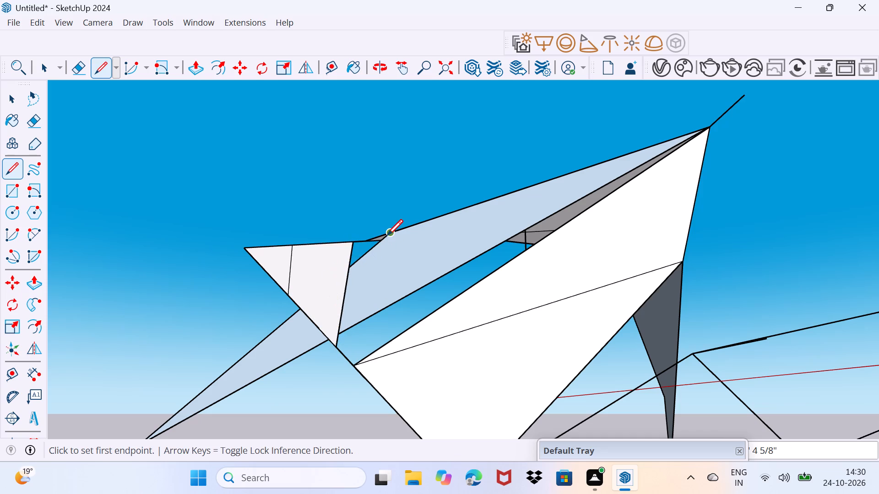
Draw a line about 5' 3" from the faceted shape's upper edge vertex down to the white triangle's far corner, closing the large face.
click(387, 235)
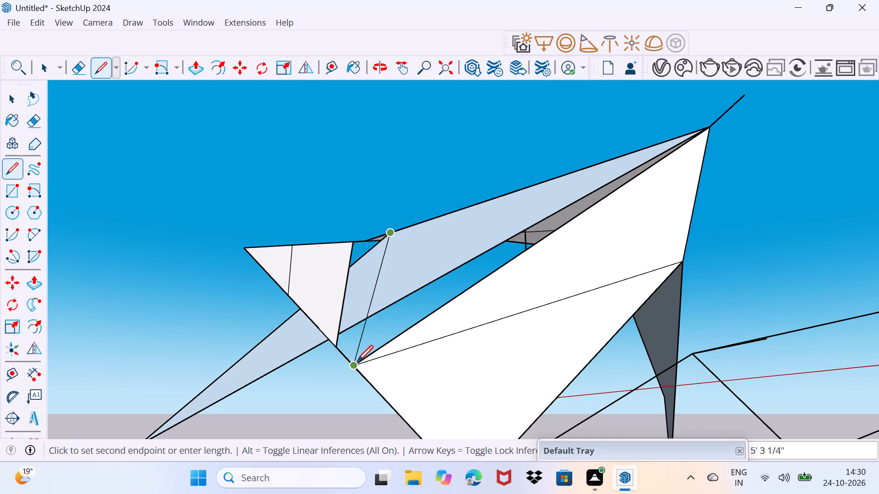
click(357, 361)
Draw a rotated rectangle about 1' 4 9/16" by 14' 1 11/16" from the gap between the faceted shape's two white faces.
middle_drag(350, 338, 664, 332)
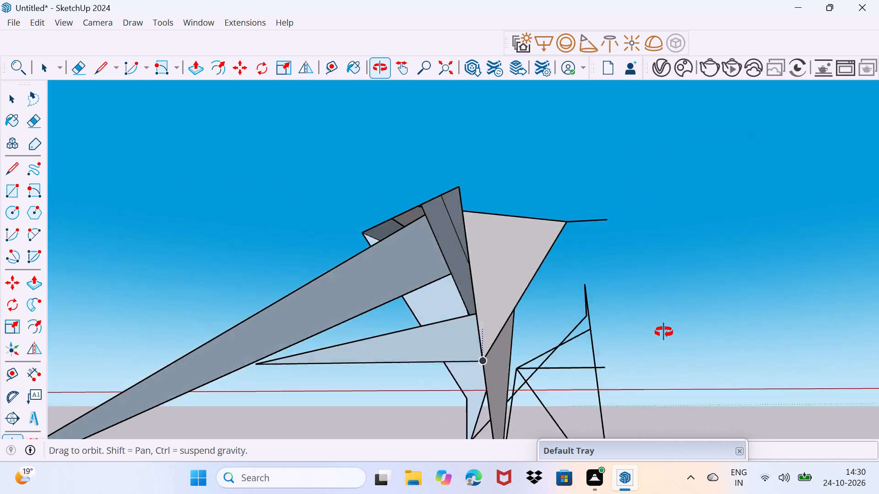
middle_drag(664, 332, 389, 390)
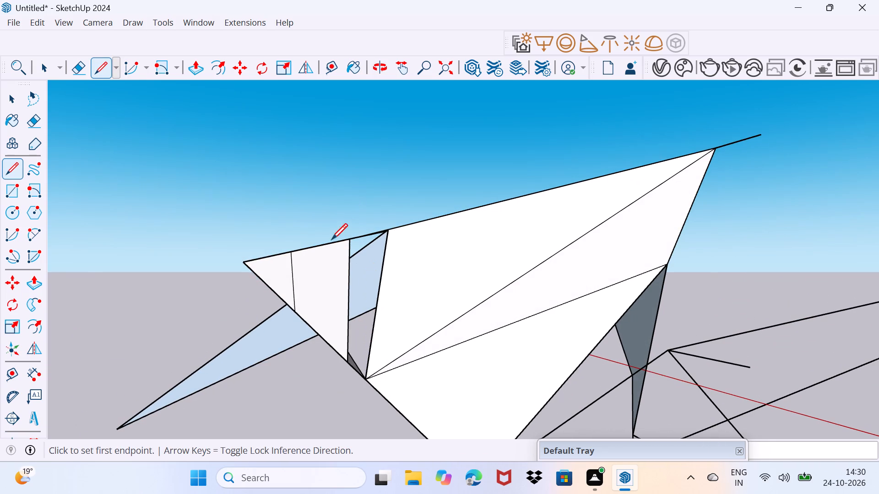
click(43, 193)
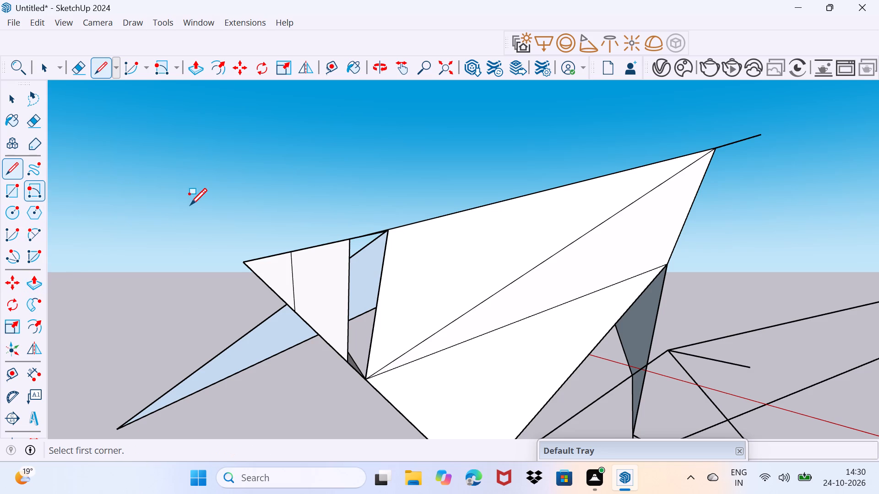
click(349, 242)
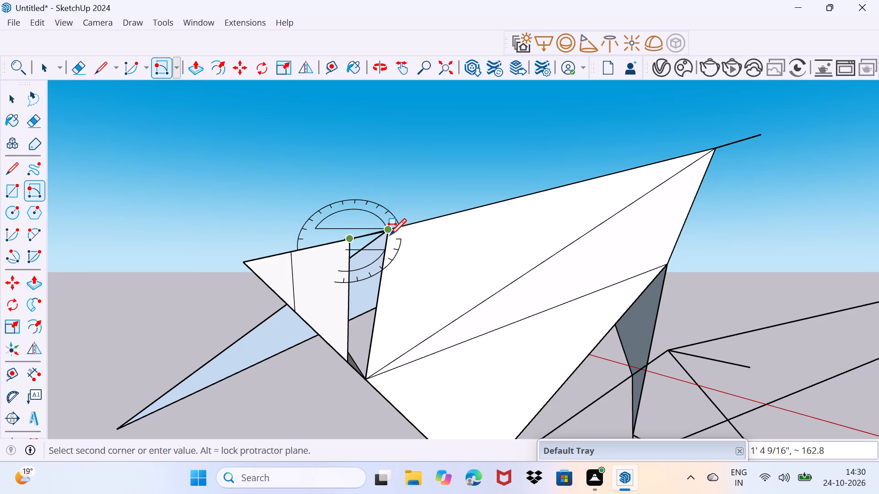
click(389, 230)
click(424, 87)
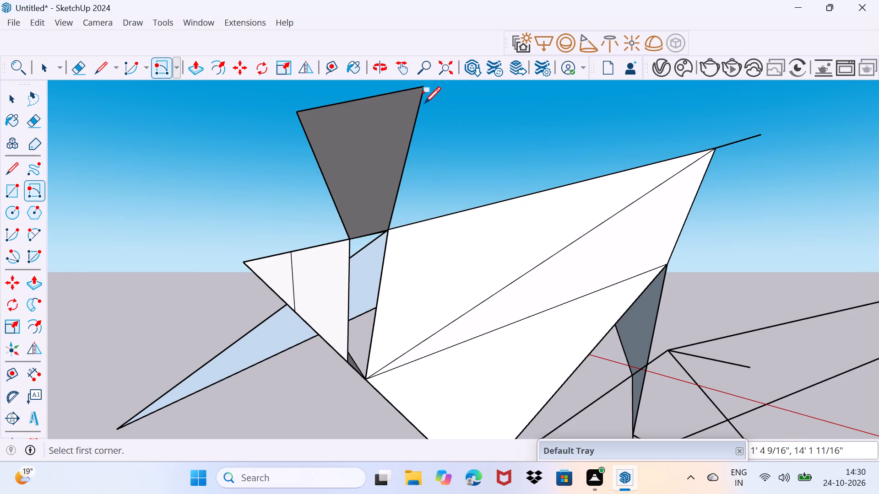
Draw a rectangle about 1' 7/8" by 23' 4 11/16" along the open side edge of the house's upper floor slab.
middle_drag(382, 185, 434, 280)
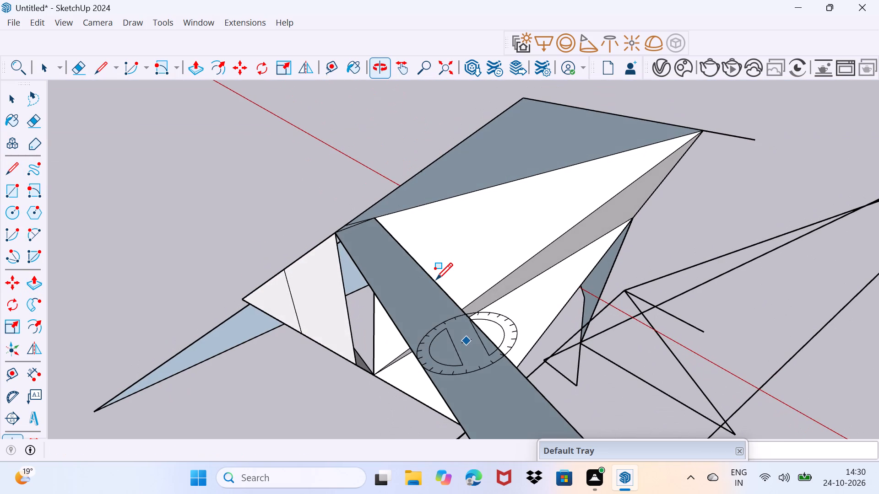
scroll(434, 280, down, 7)
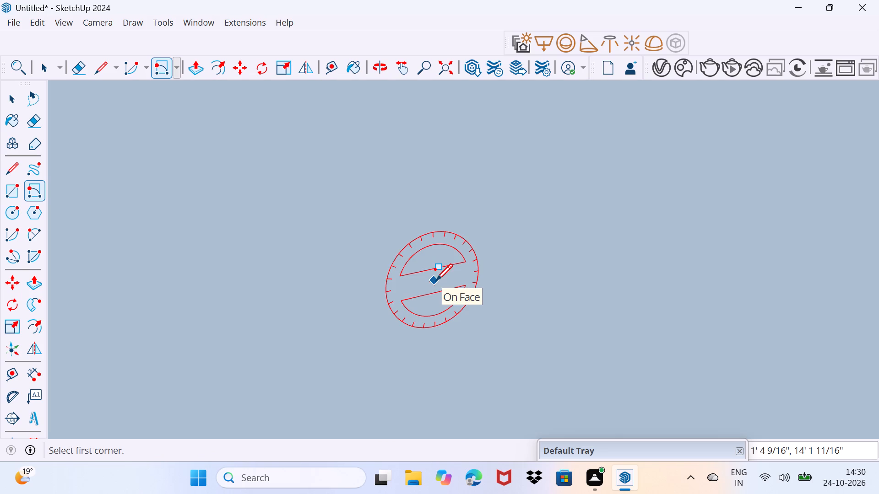
click(448, 64)
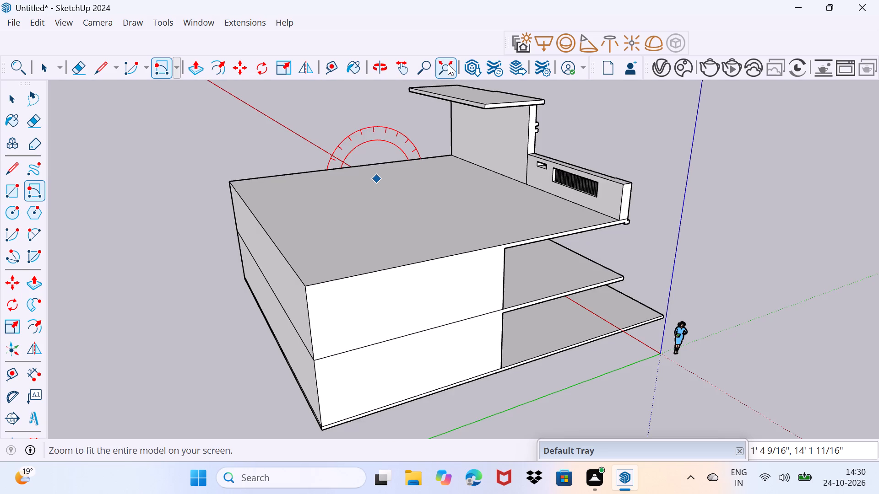
middle_drag(607, 276, 172, 291)
scroll(323, 278, up, 3)
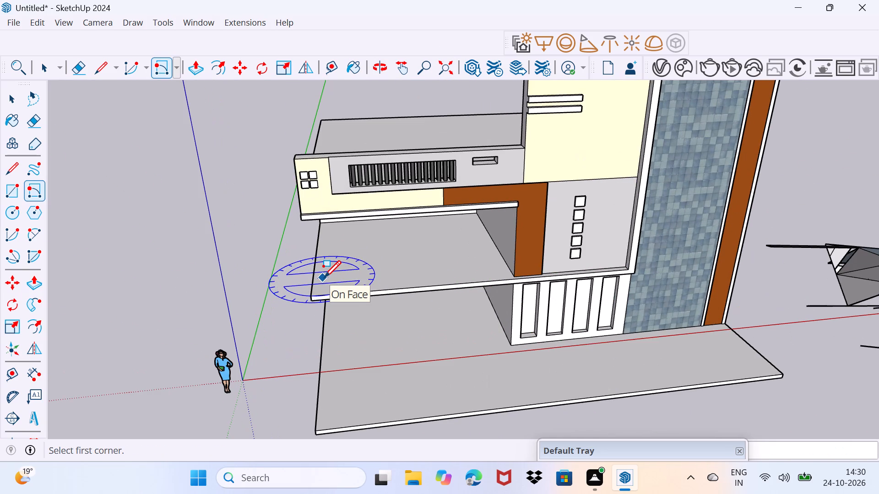
key(space)
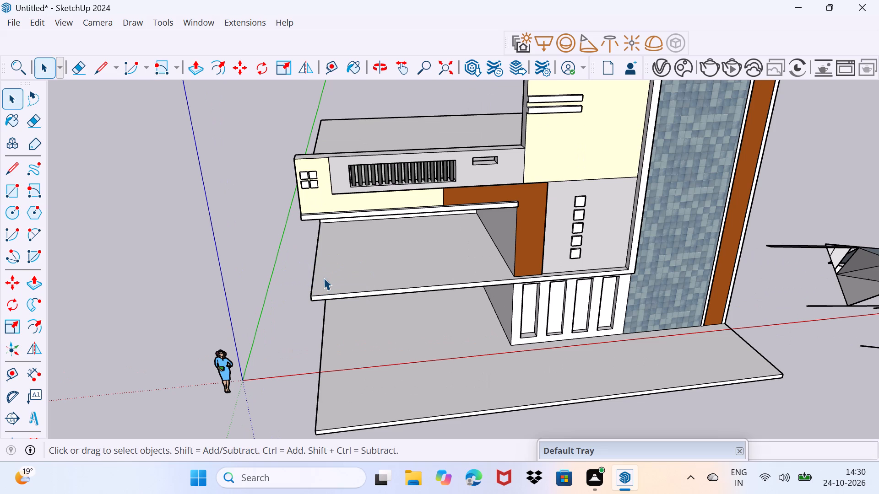
click(11, 193)
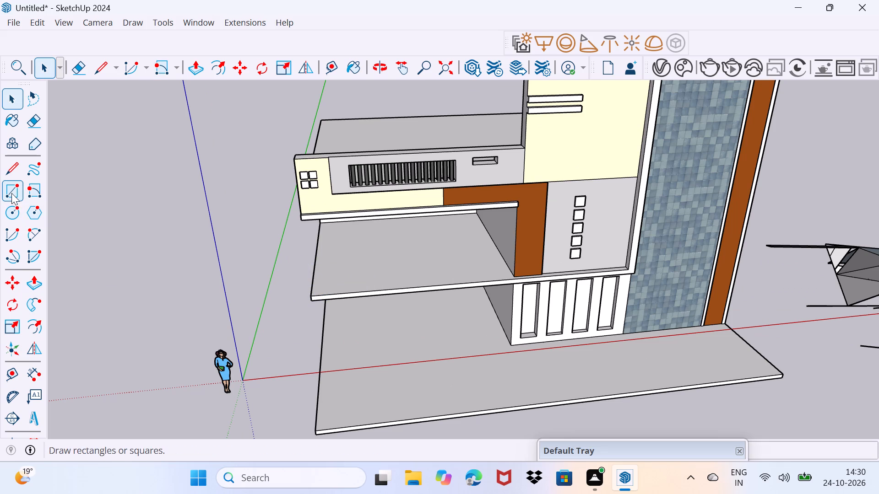
scroll(282, 271, up, 4)
middle_drag(285, 278, 362, 263)
scroll(272, 242, up, 3)
click(267, 230)
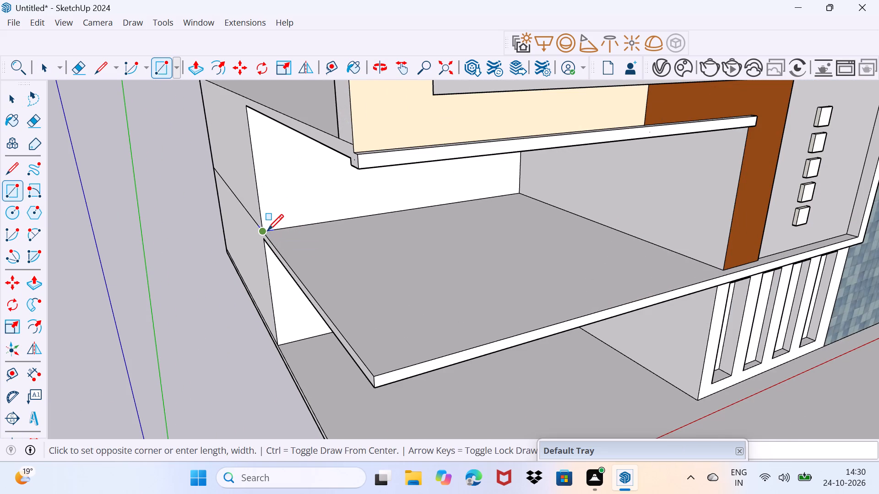
click(396, 370)
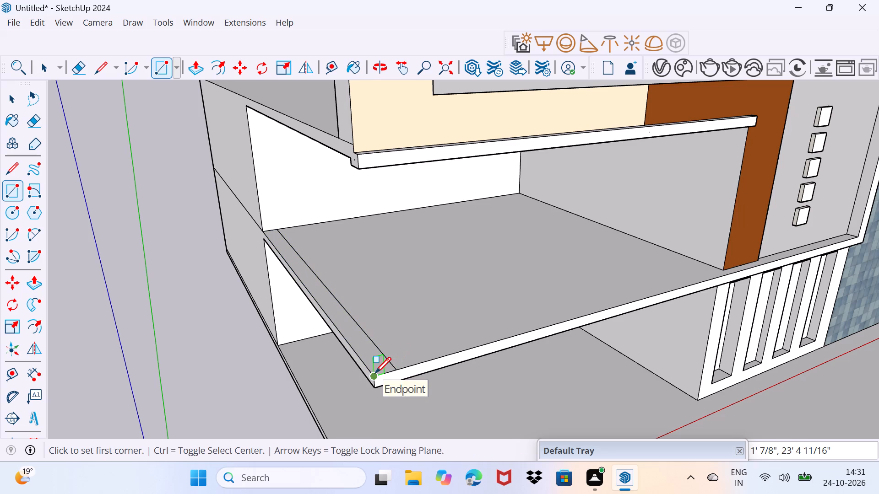
Push/Pull the narrow floor strip up to the edge of the slab above, forming a side wall.
key(space)
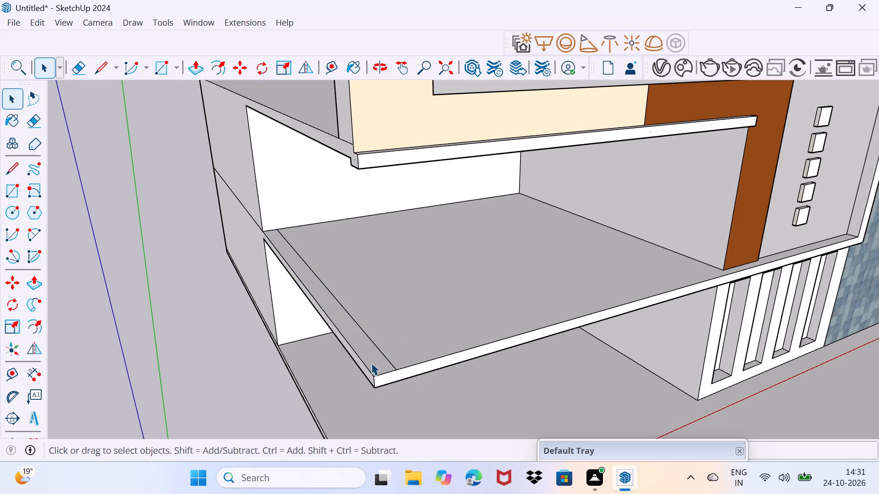
click(371, 363)
key(p)
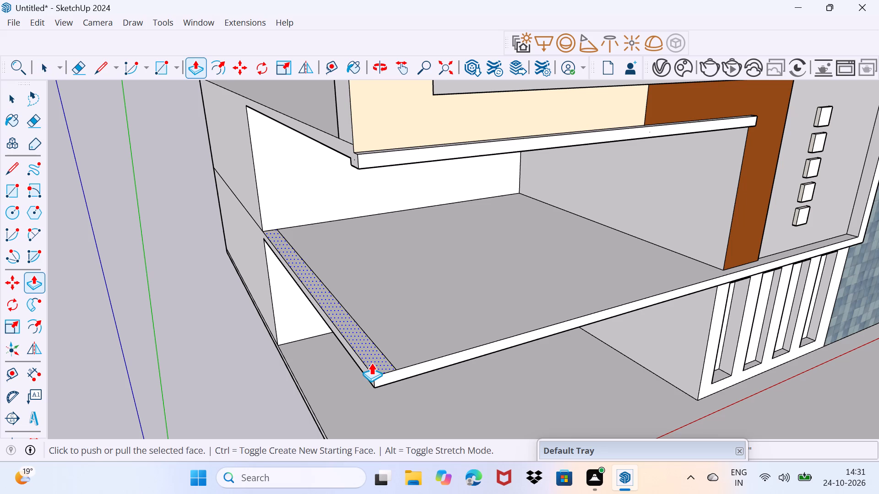
click(371, 363)
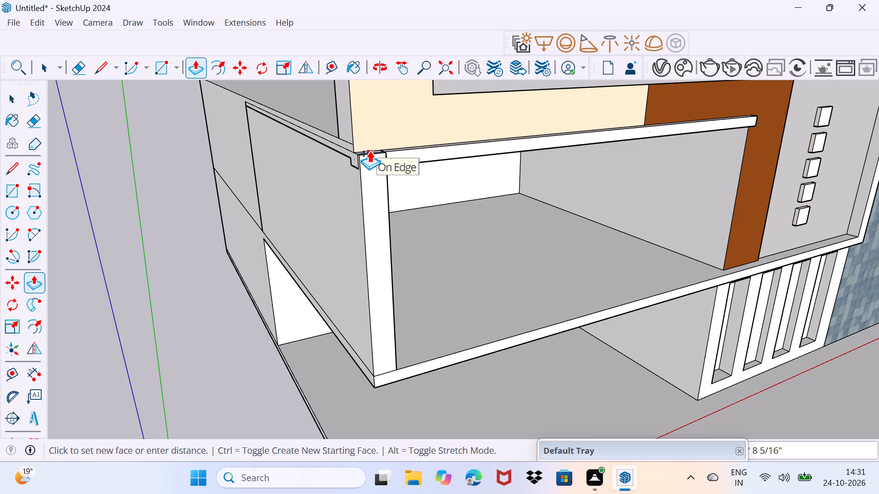
click(369, 150)
Push/Pull the new side wall's narrow front face by a small amount.
click(387, 238)
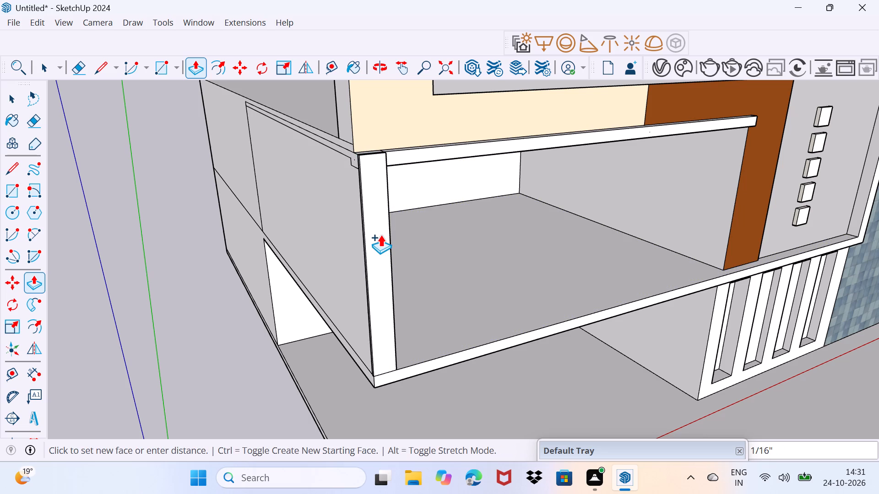
click(384, 236)
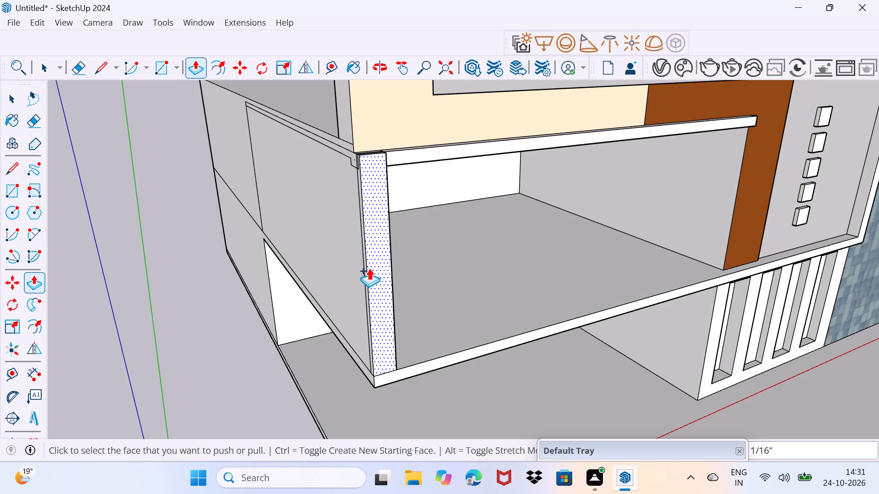
scroll(366, 279, up, 1)
click(378, 288)
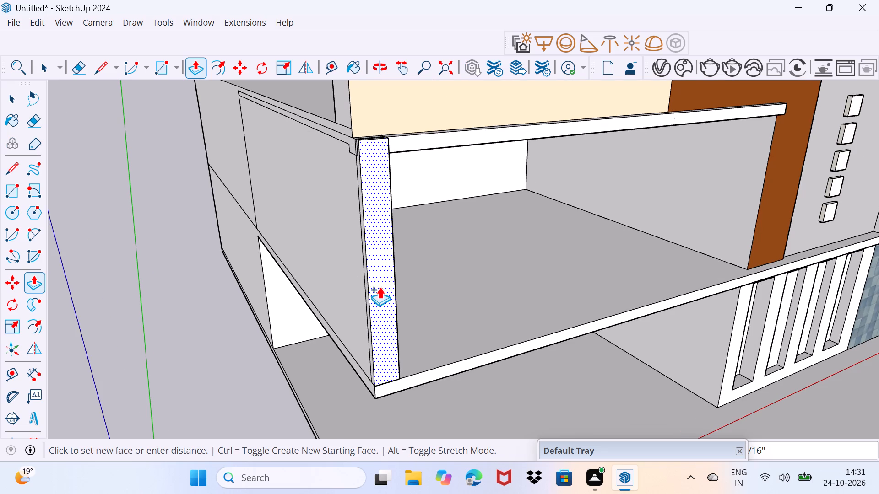
key(Escape)
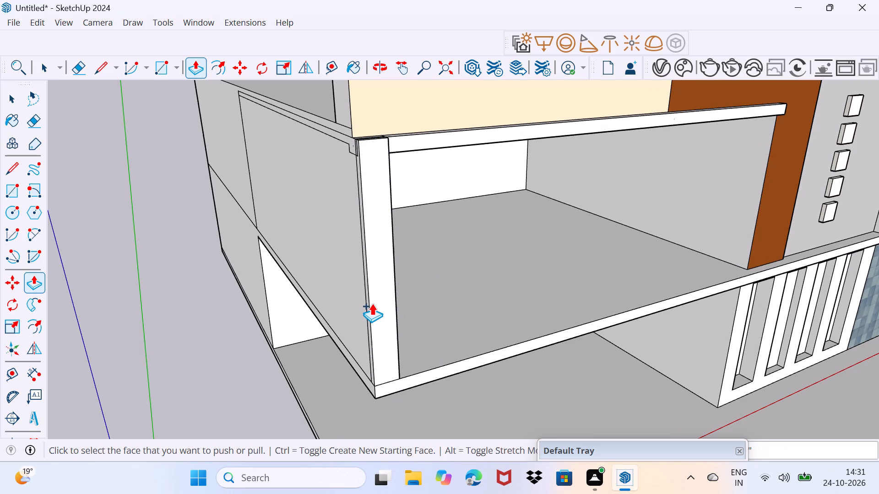
key(Escape)
Examine the new side wall and the open front of the upper floor, down to the wall's inner front corner.
scroll(367, 320, up, 1)
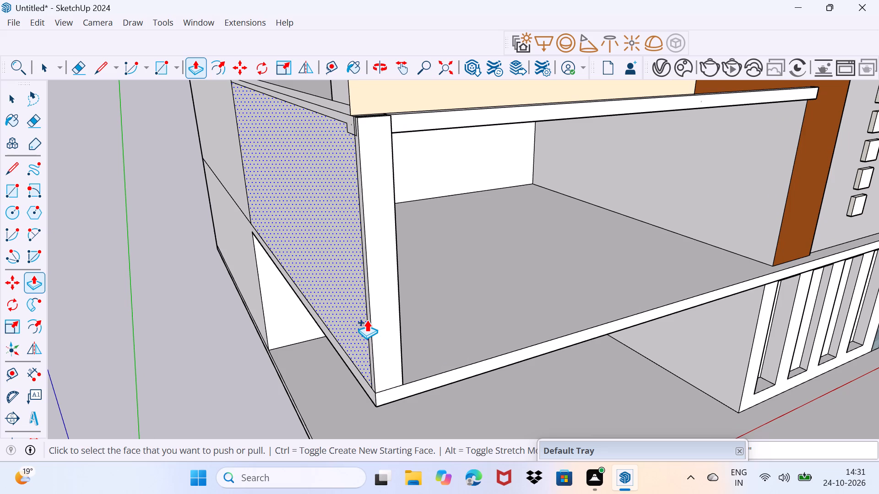
middle_drag(456, 340, 273, 351)
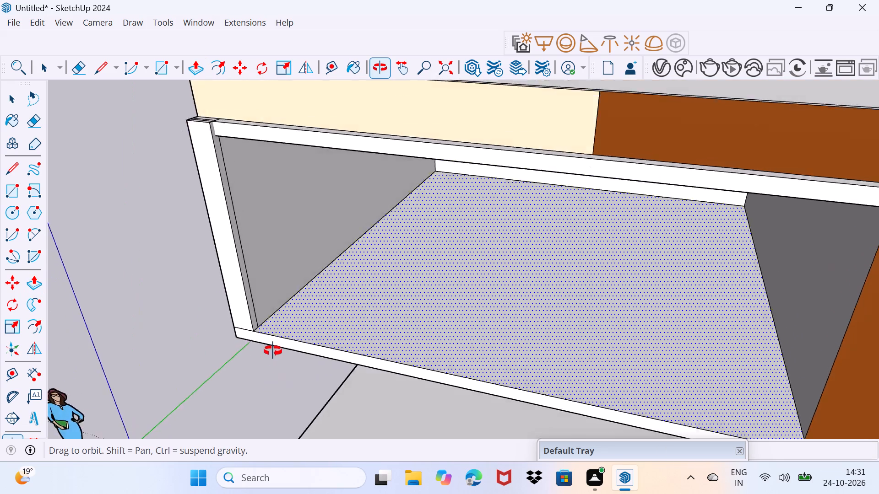
middle_drag(273, 351, 314, 334)
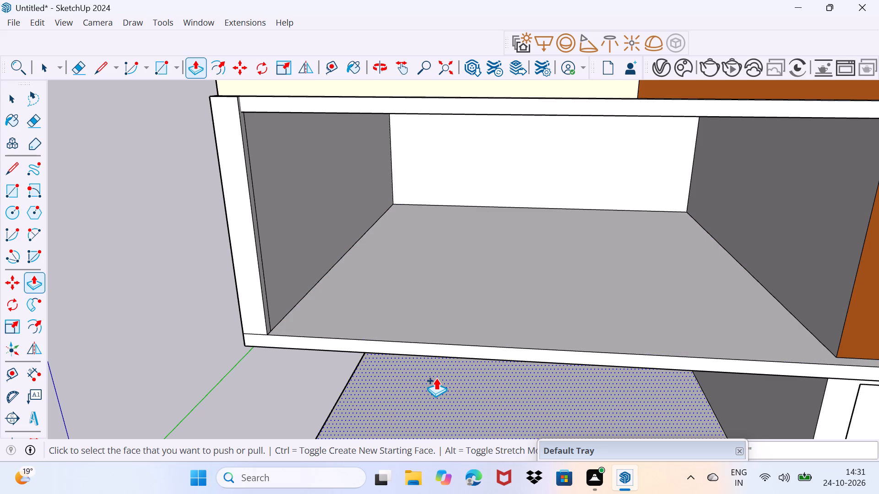
middle_drag(418, 380, 617, 348)
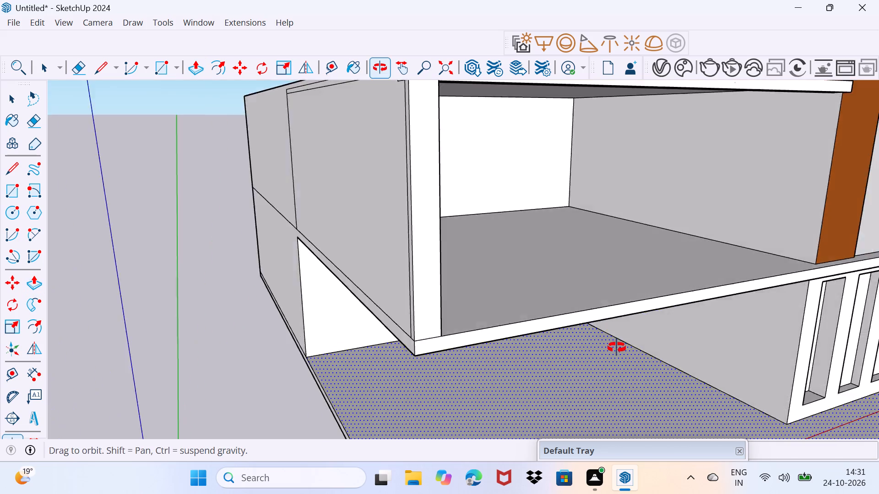
middle_drag(617, 348, 415, 380)
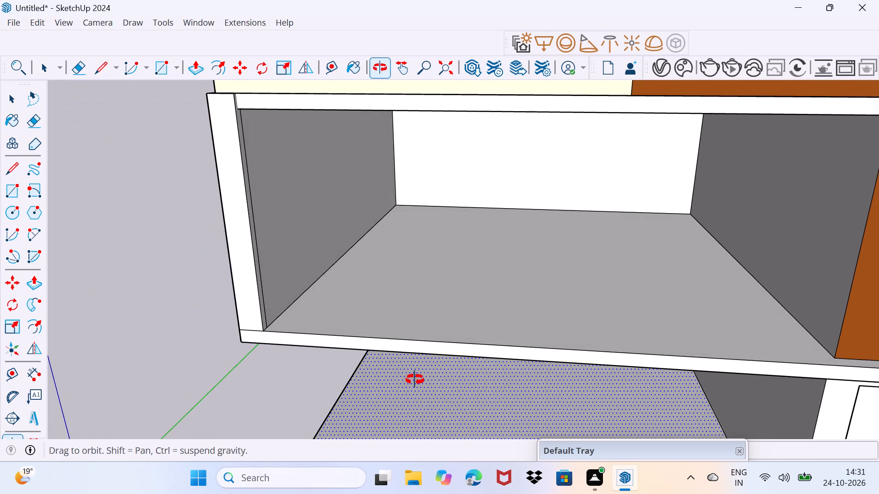
middle_drag(415, 380, 372, 400)
middle_drag(449, 382, 522, 341)
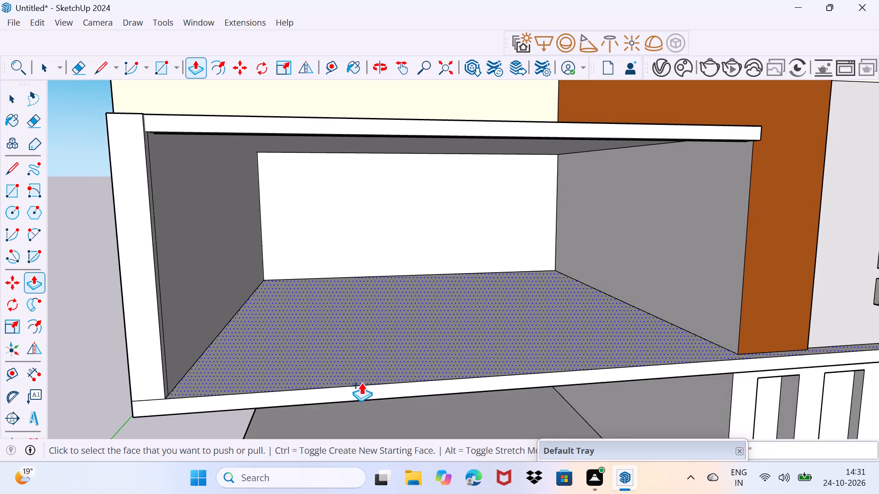
scroll(220, 375, up, 2)
middle_drag(218, 381, 241, 434)
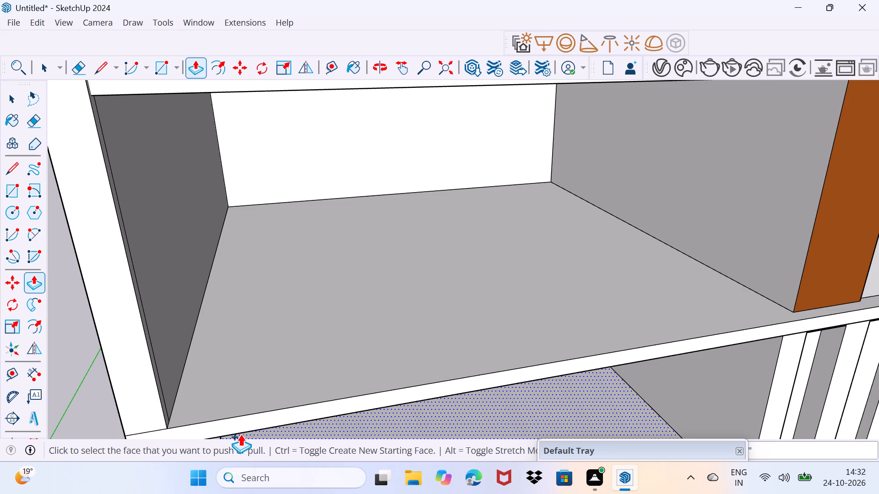
scroll(222, 417, up, 1)
middle_drag(222, 417, 172, 439)
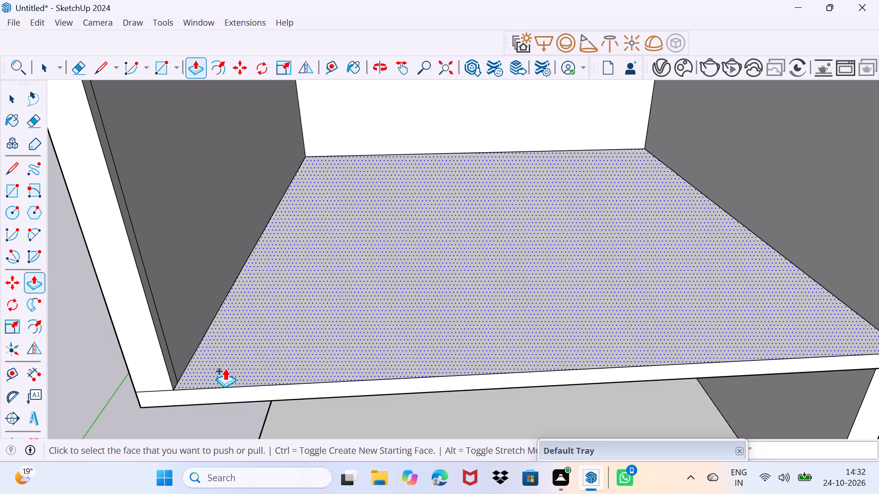
middle_drag(217, 377, 161, 395)
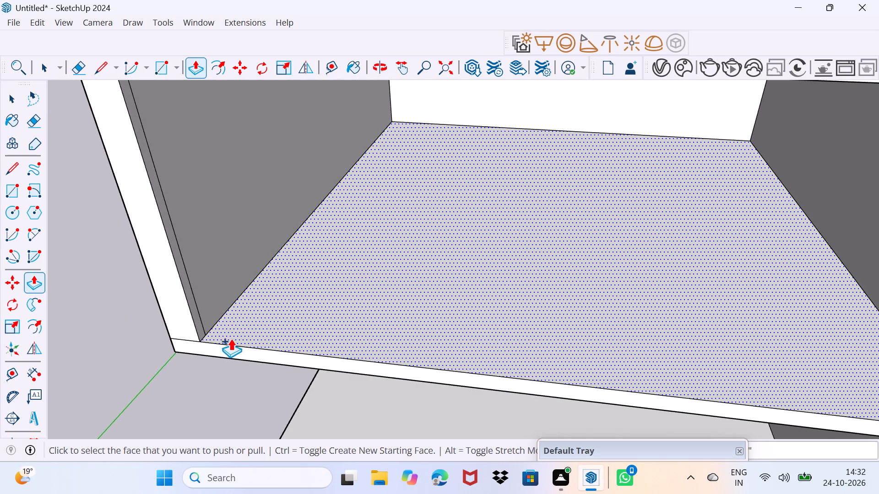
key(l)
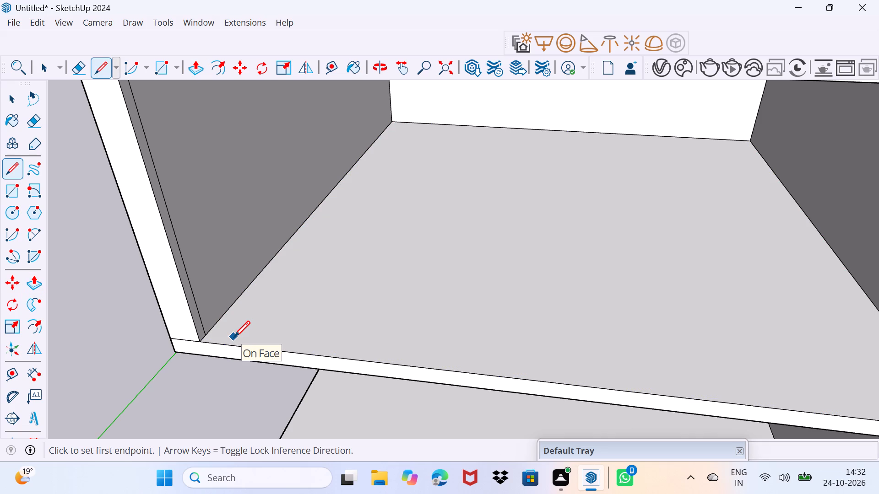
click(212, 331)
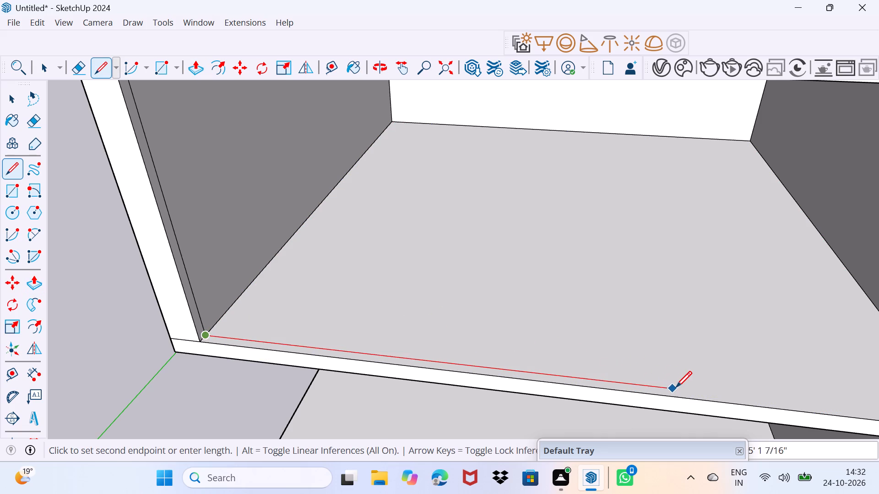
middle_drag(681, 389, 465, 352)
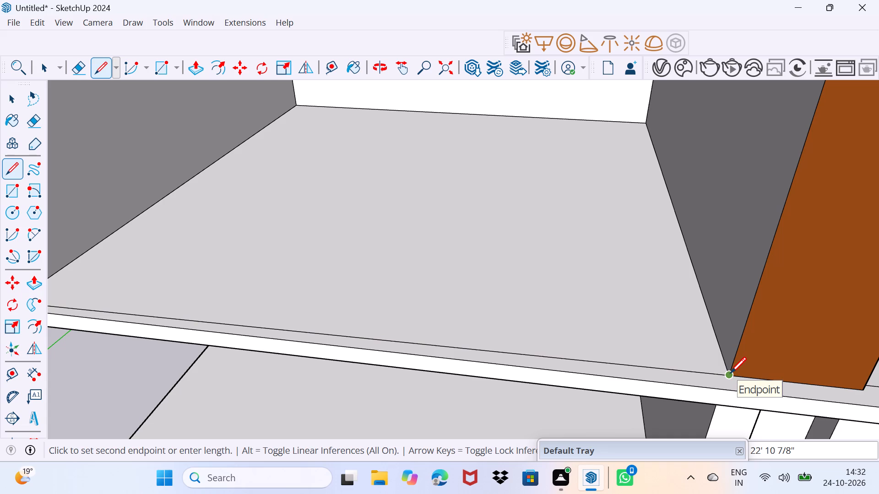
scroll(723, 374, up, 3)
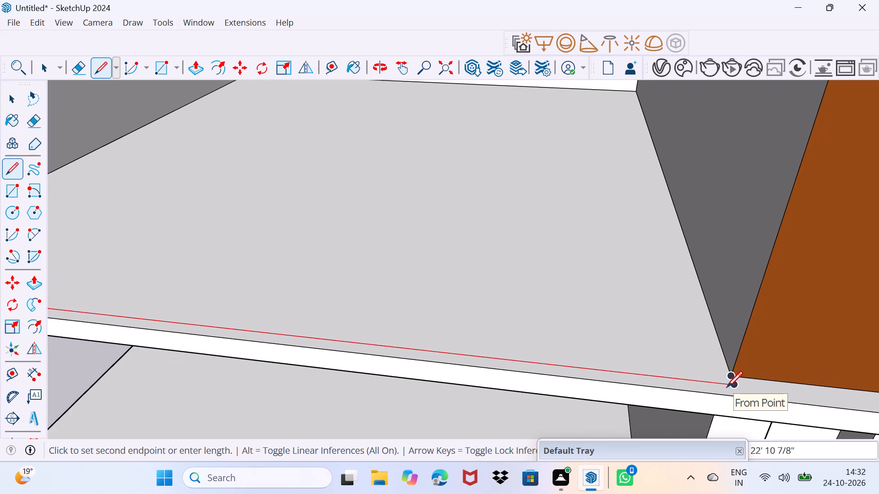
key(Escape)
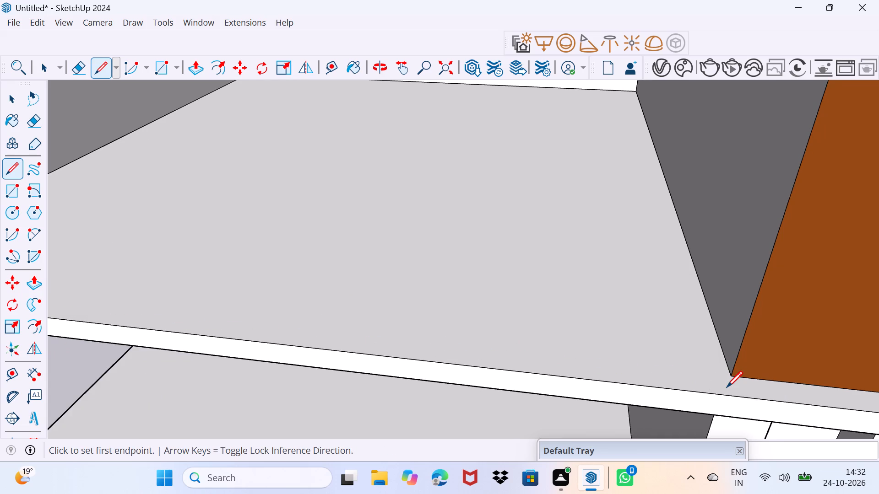
Draw a line about 22' 10 7/8" across the upper floor's open front, from the brown wall's inner corner to the side wall.
key(l)
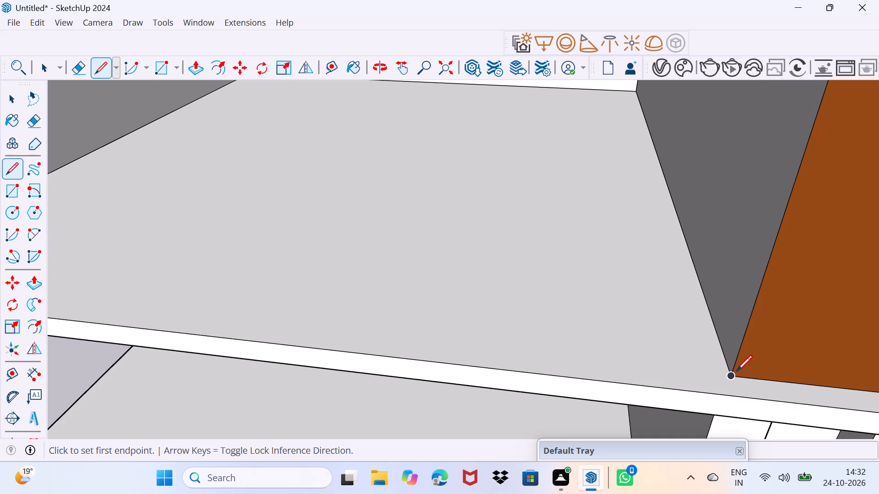
click(734, 375)
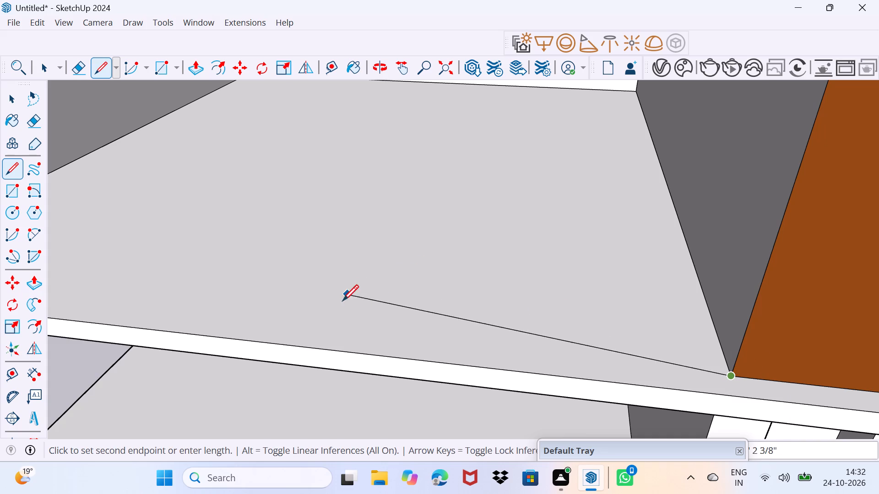
scroll(311, 316, down, 3)
middle_drag(309, 314, 311, 314)
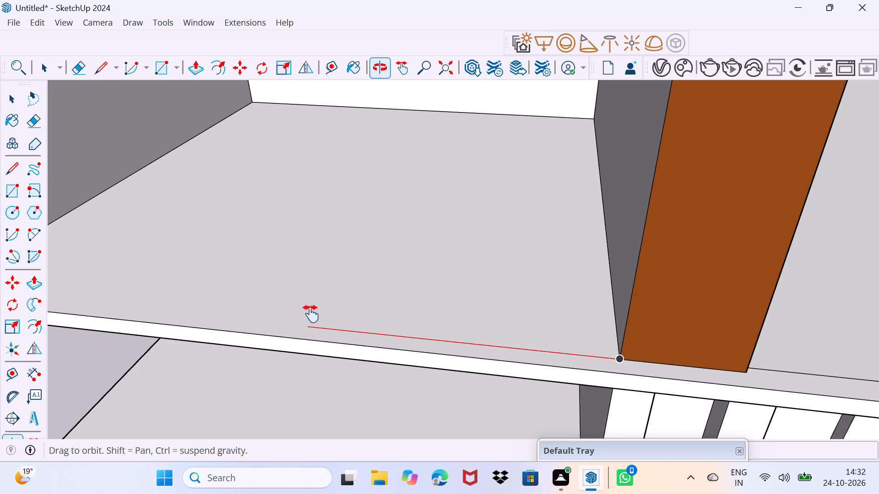
middle_drag(311, 314, 379, 327)
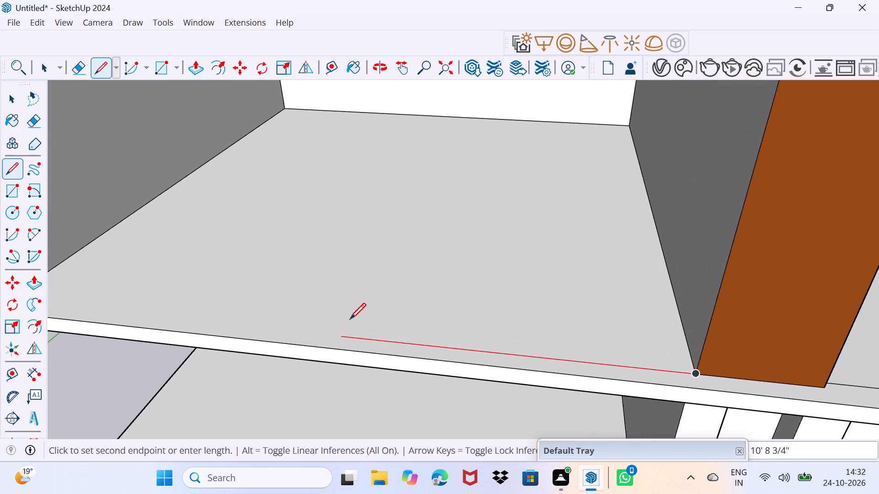
middle_drag(128, 308, 166, 309)
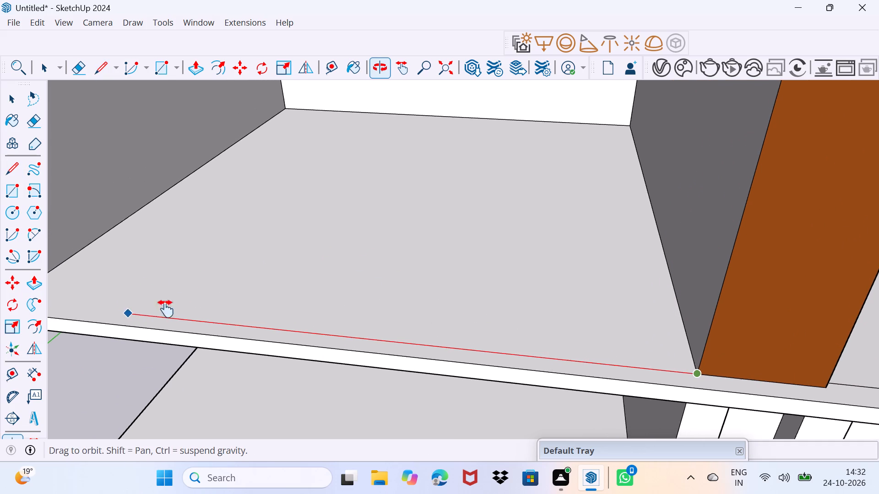
middle_drag(166, 309, 288, 319)
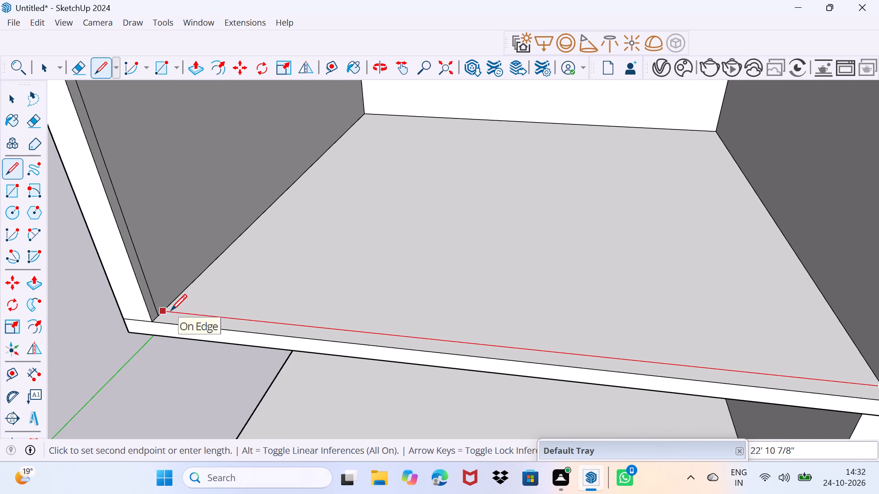
click(171, 310)
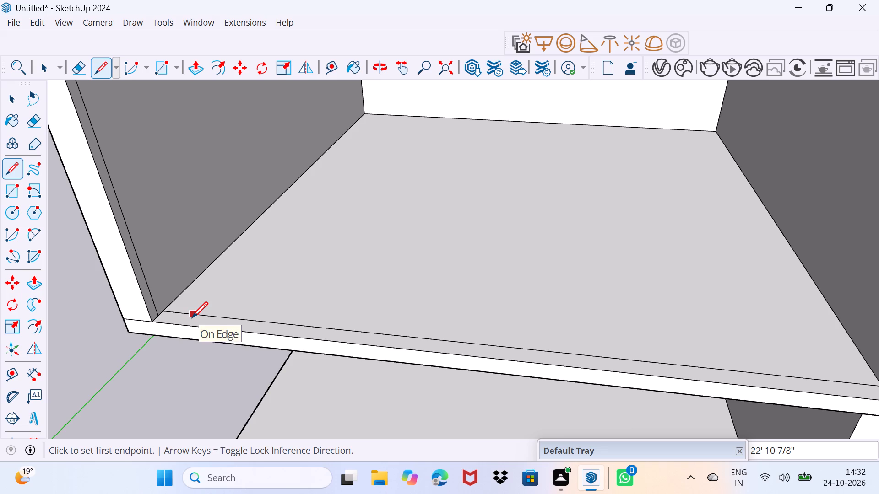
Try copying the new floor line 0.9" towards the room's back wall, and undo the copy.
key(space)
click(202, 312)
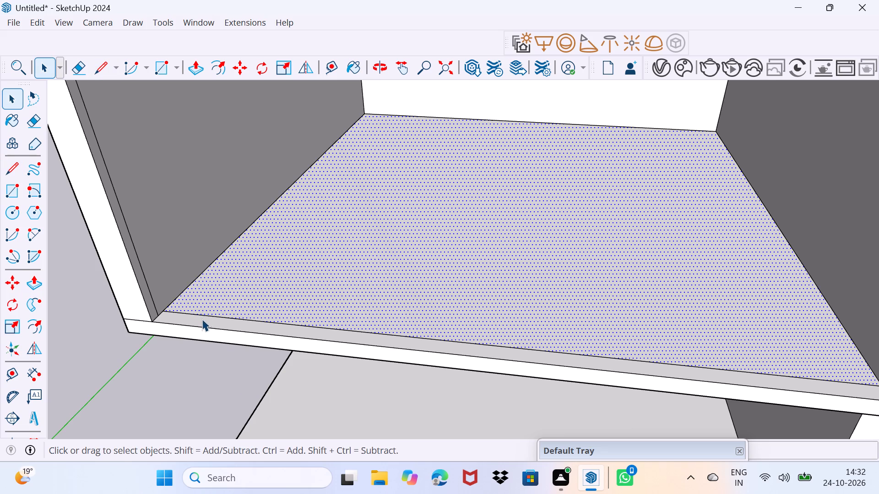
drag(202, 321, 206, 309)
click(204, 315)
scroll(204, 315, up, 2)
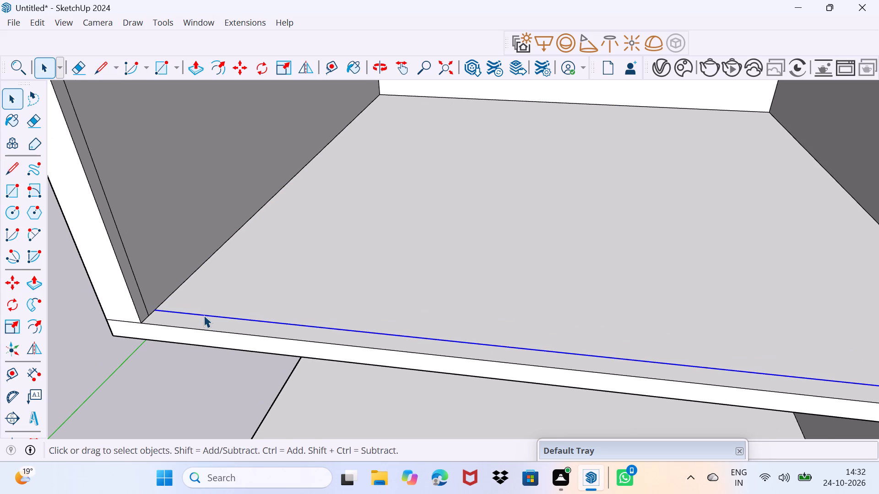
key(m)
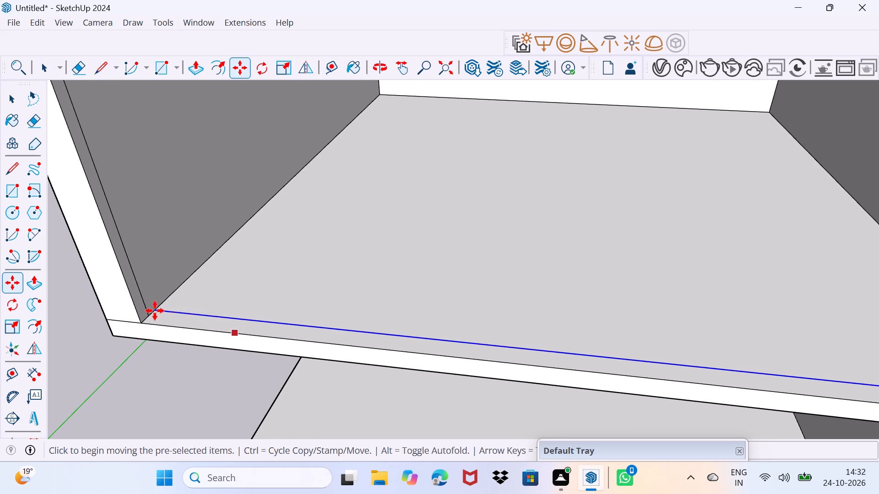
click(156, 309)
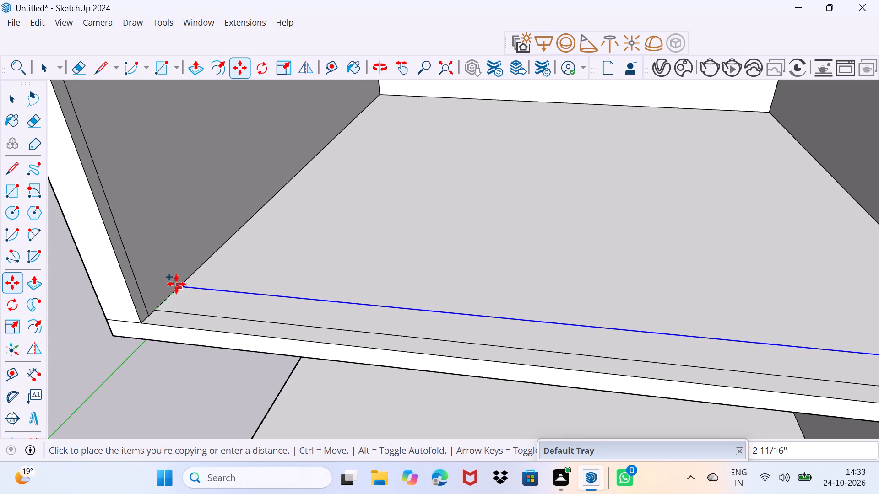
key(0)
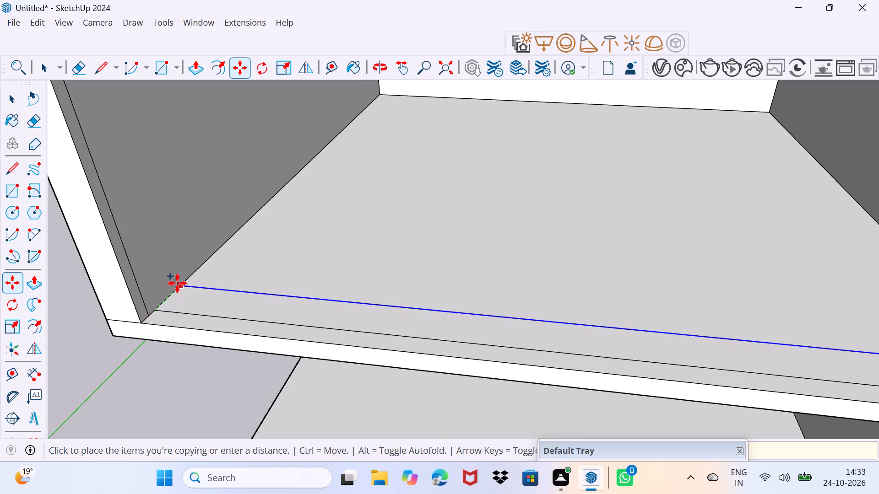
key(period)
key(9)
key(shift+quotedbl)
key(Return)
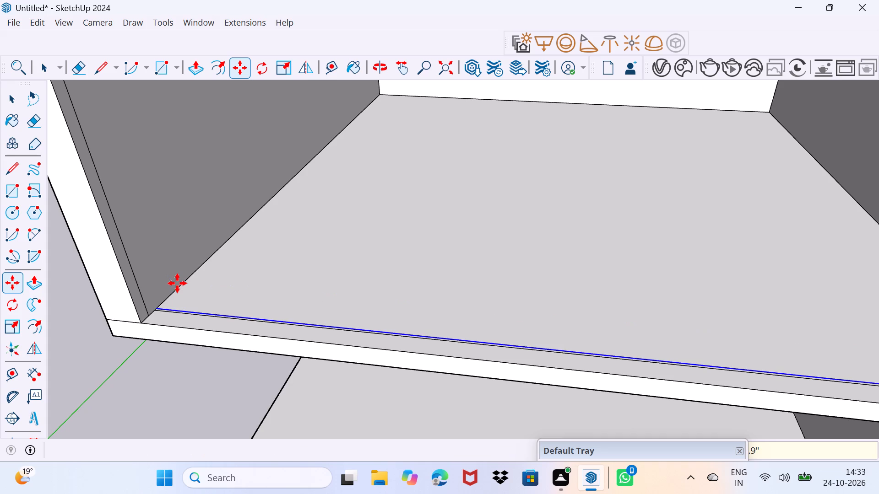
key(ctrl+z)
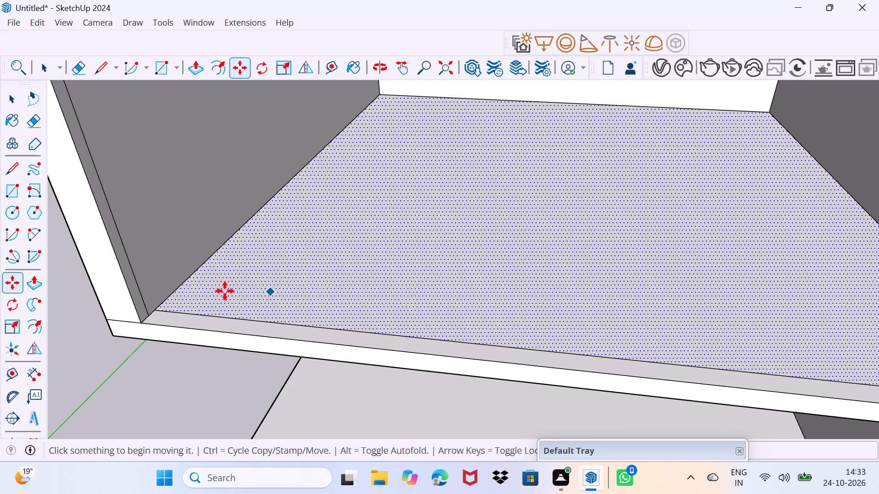
Copy the floor line 7" inward, parallel to the open front edge, towards the room's back wall.
click(158, 312)
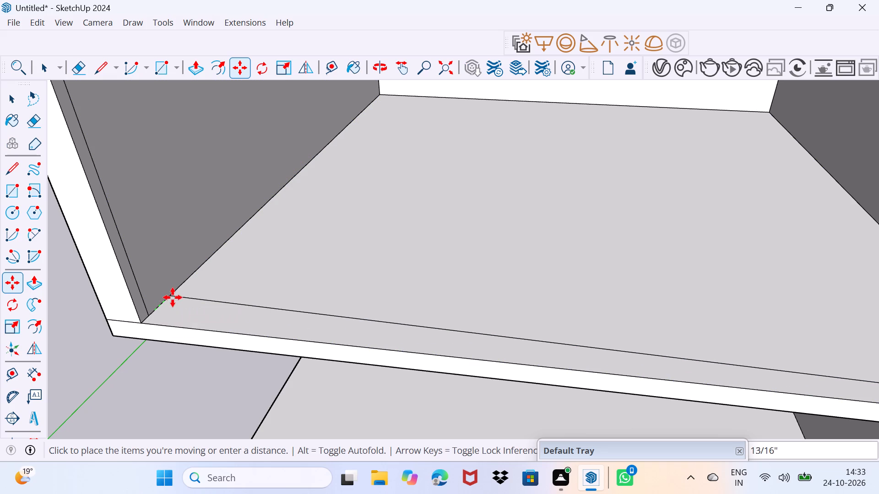
key(Escape)
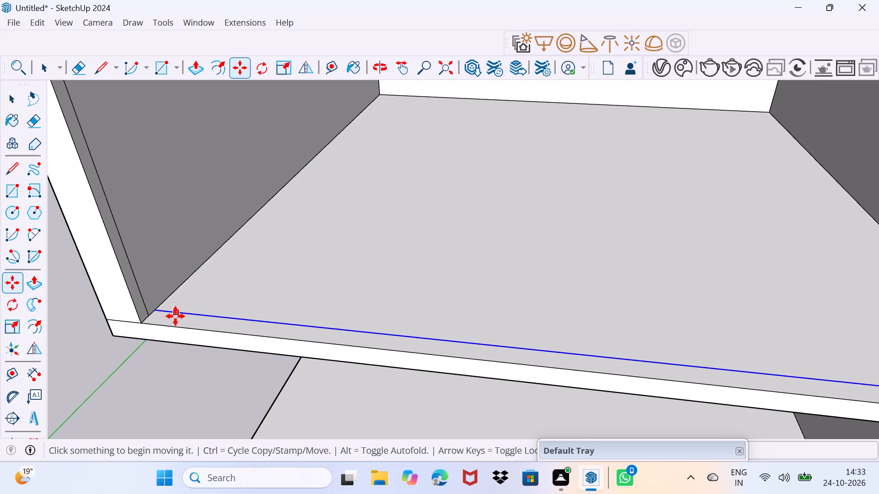
click(175, 316)
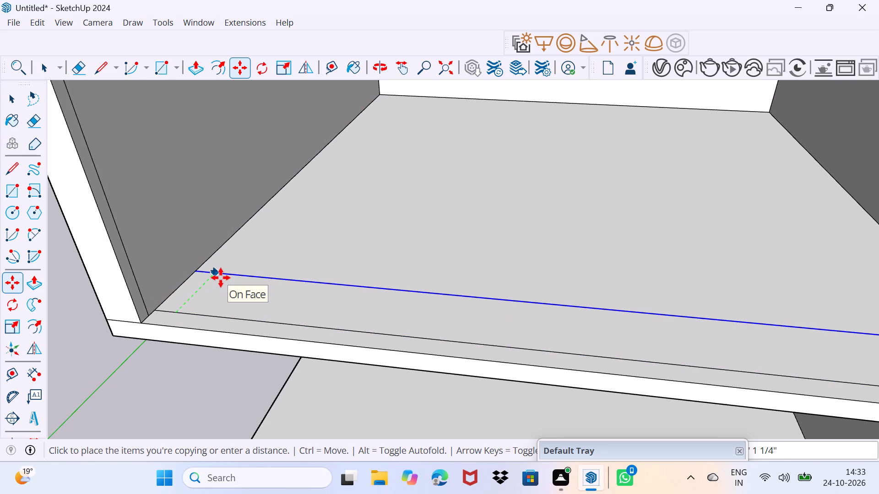
key(7)
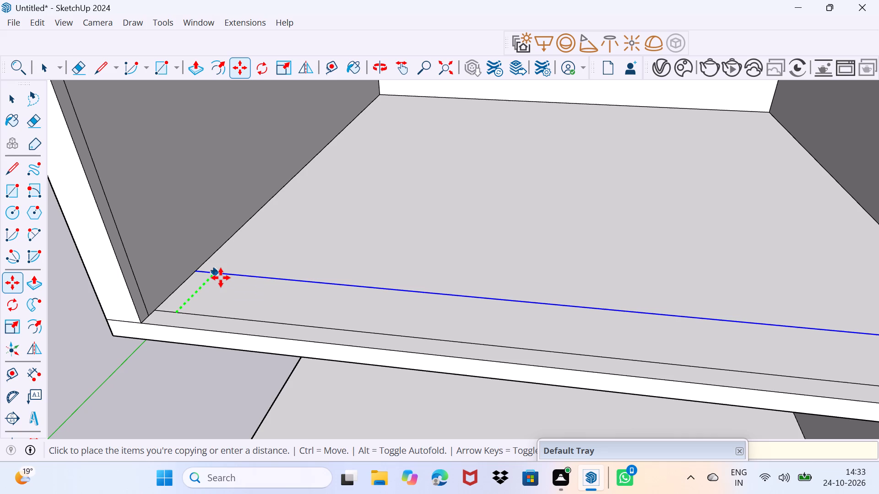
key(shift+quotedbl)
key(Return)
key(space)
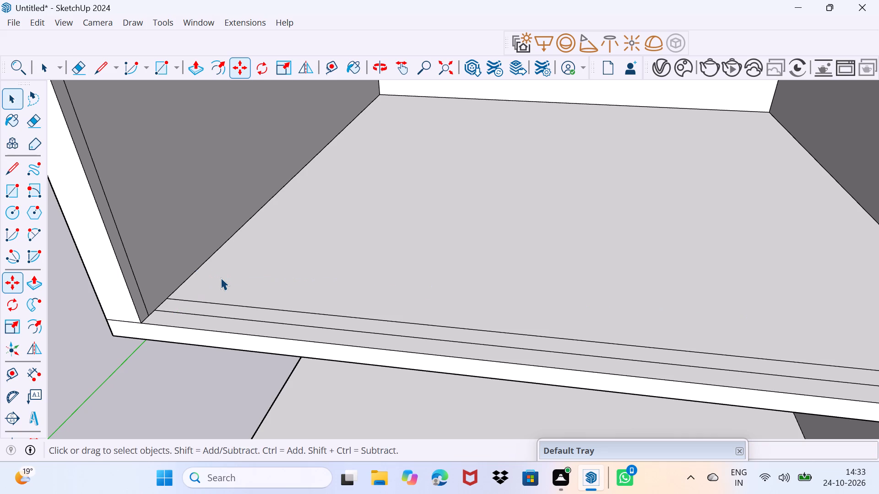
Push/Pull the narrow floor strip along the upper floor's open front upward to form a front parapet wall.
scroll(220, 335, down, 1)
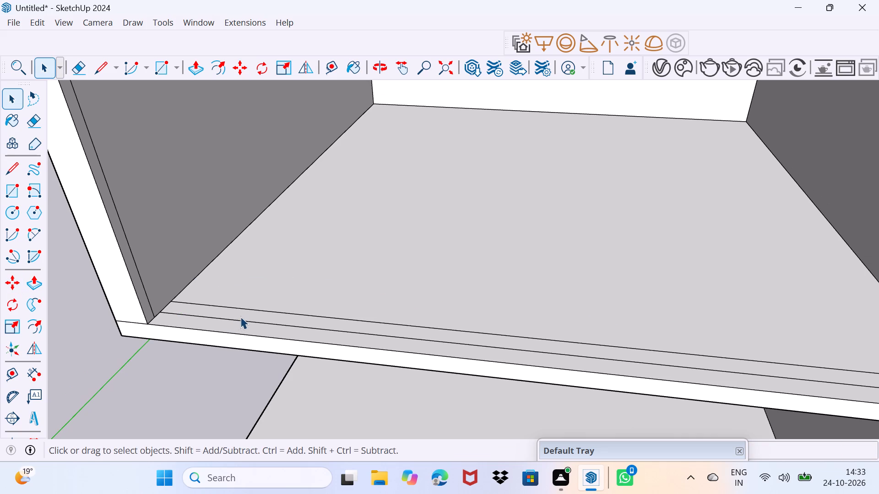
click(243, 315)
key(p)
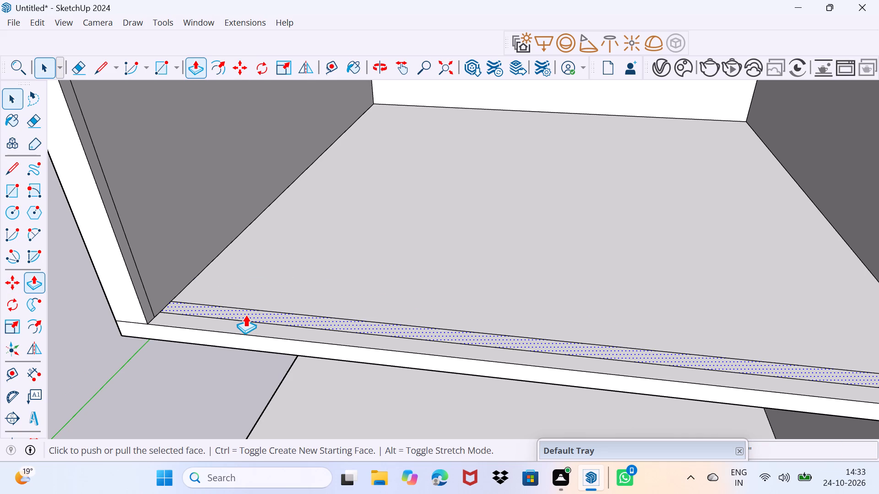
click(245, 315)
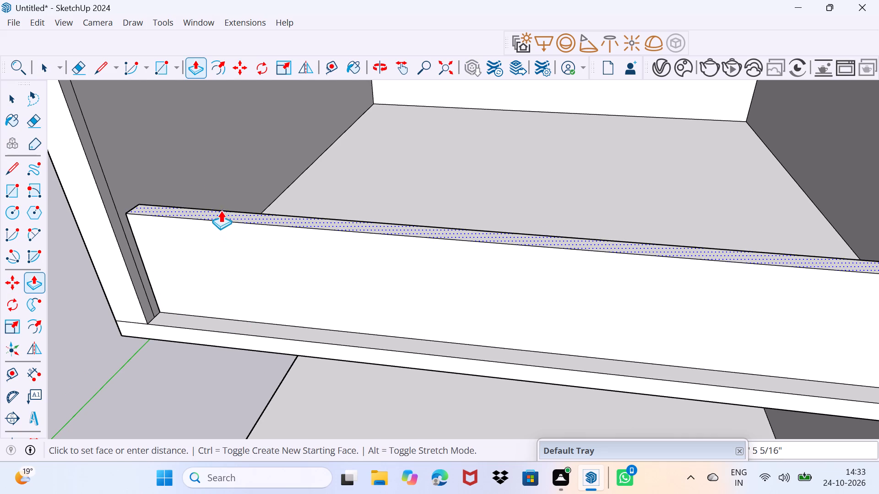
click(165, 153)
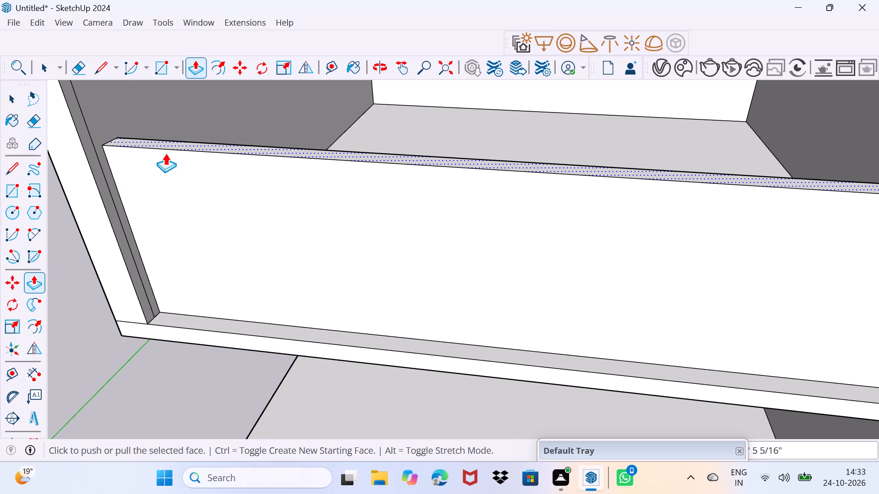
key(space)
scroll(179, 162, down, 7)
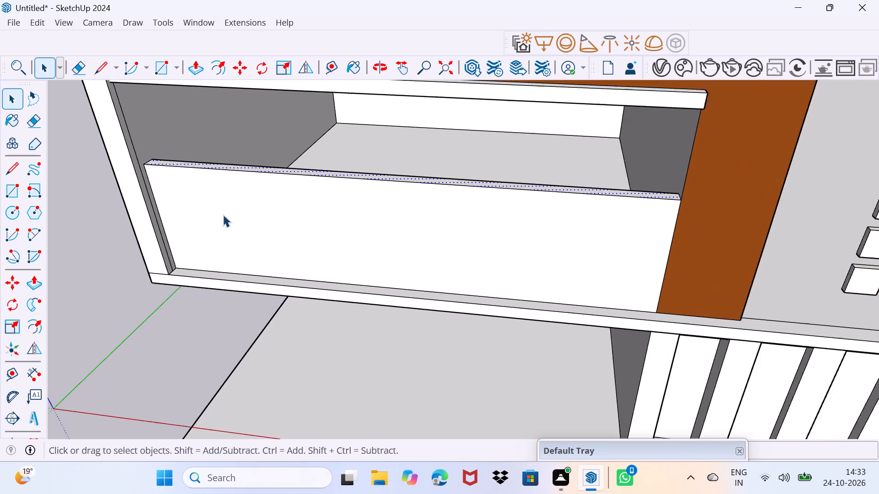
Lower the top face of the new front wall with Push/Pull, leaving a low parapet beside the brown wall.
middle_drag(279, 269, 412, 224)
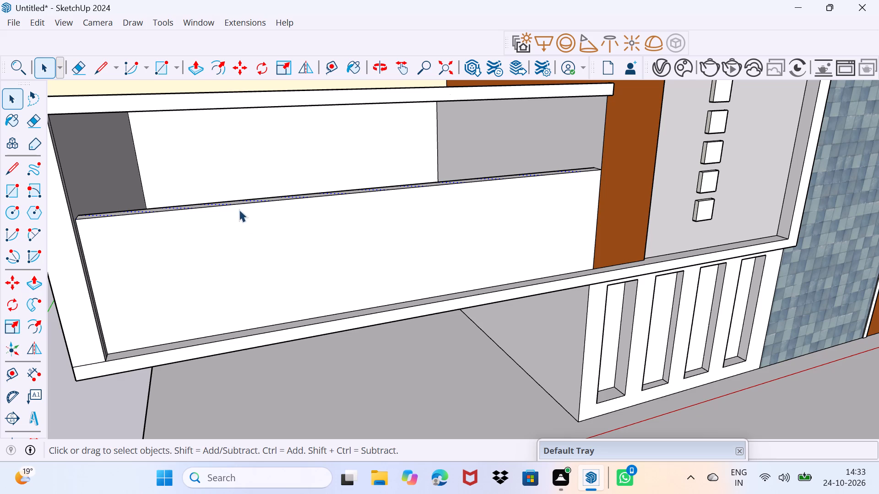
middle_drag(534, 230, 489, 357)
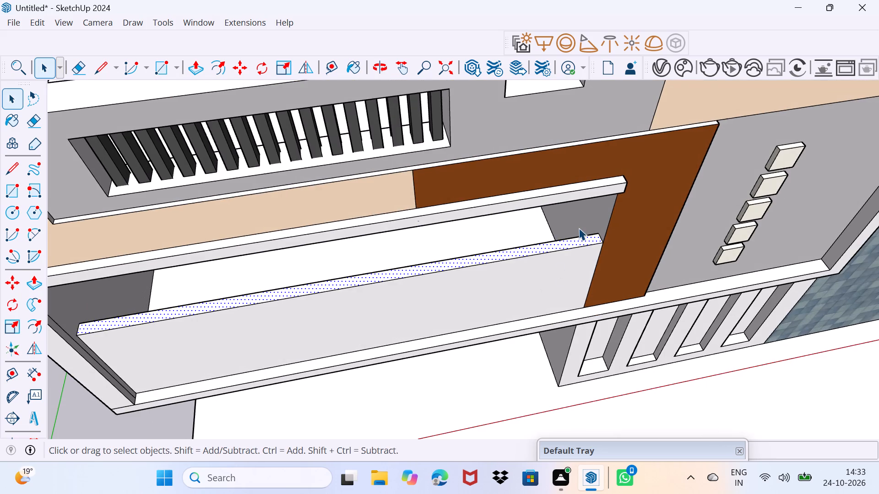
scroll(579, 231, up, 3)
click(584, 242)
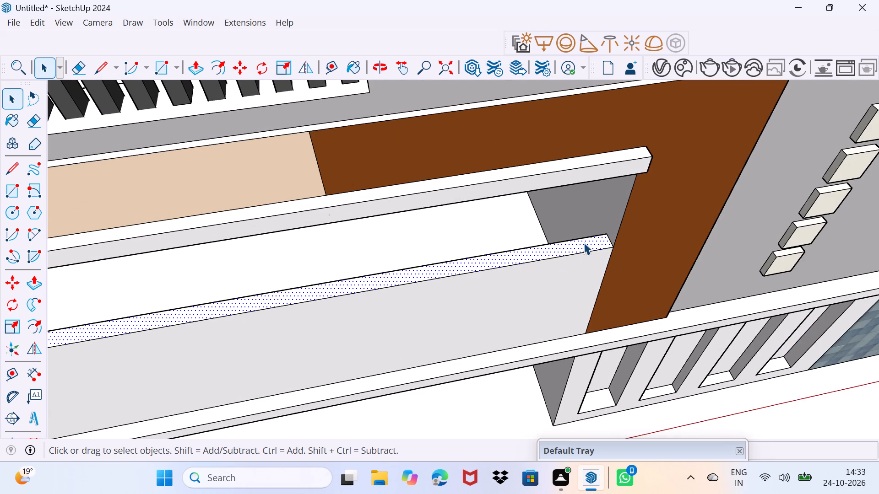
key(p)
click(584, 242)
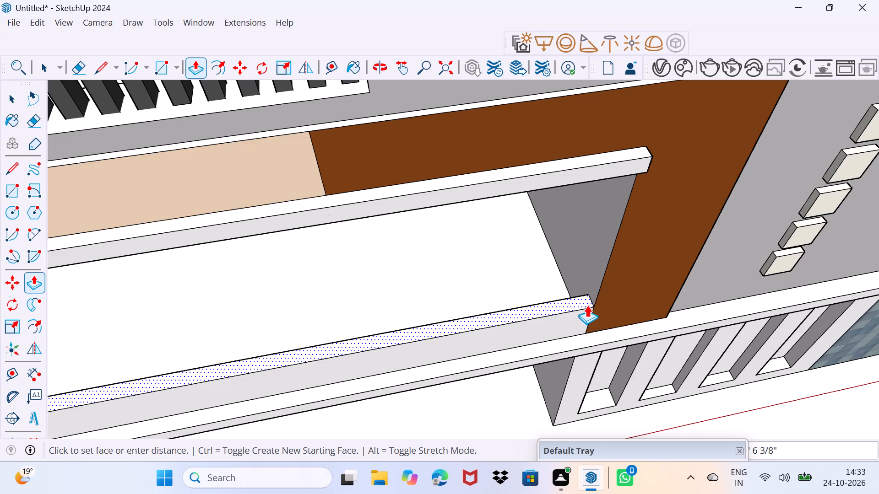
click(587, 303)
middle_drag(544, 336, 504, 233)
scroll(553, 334, up, 1)
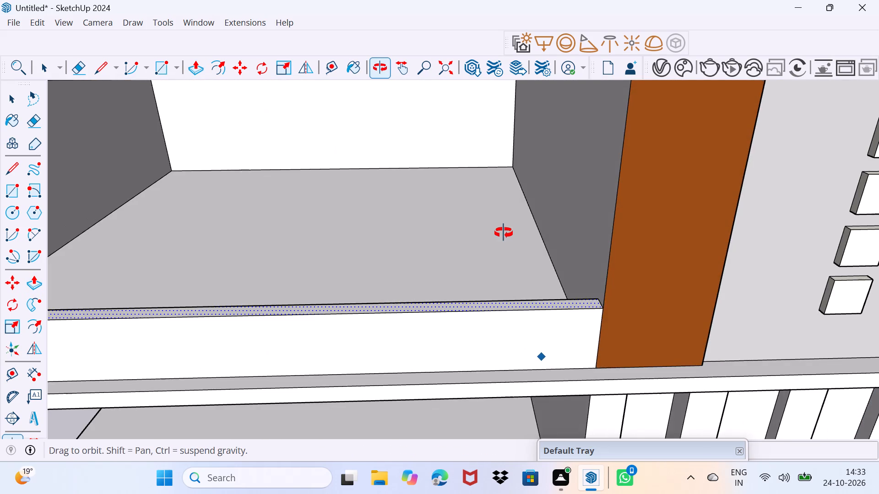
middle_drag(504, 233, 551, 213)
key(space)
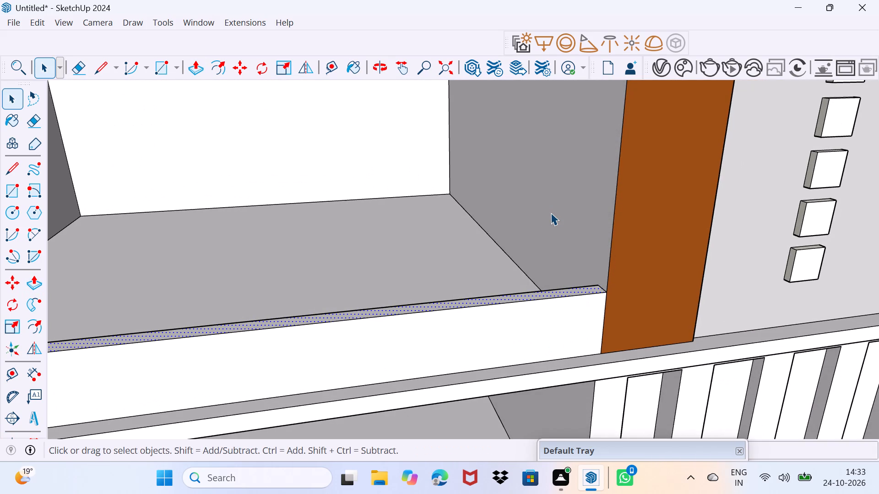
drag(445, 346, 496, 259)
Draw a narrow full-height rectangle on the parapet's front face, a short gap from the side wall.
scroll(298, 300, down, 3)
middle_drag(298, 306, 440, 251)
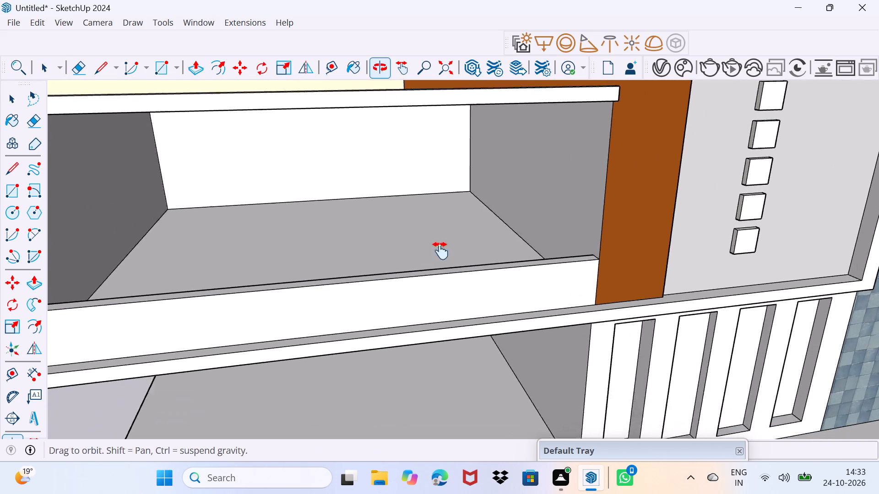
middle_drag(440, 251, 549, 257)
scroll(309, 312, up, 2)
middle_drag(299, 315, 275, 320)
scroll(274, 318, up, 3)
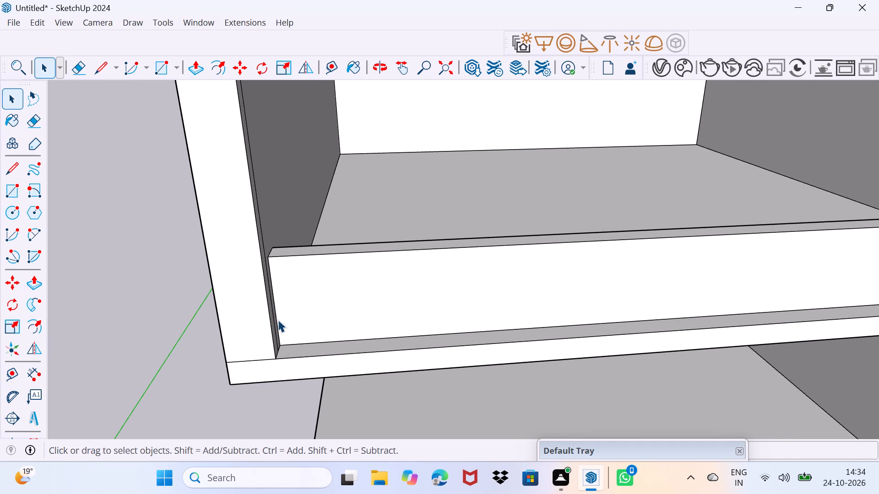
key(r)
scroll(278, 320, up, 1)
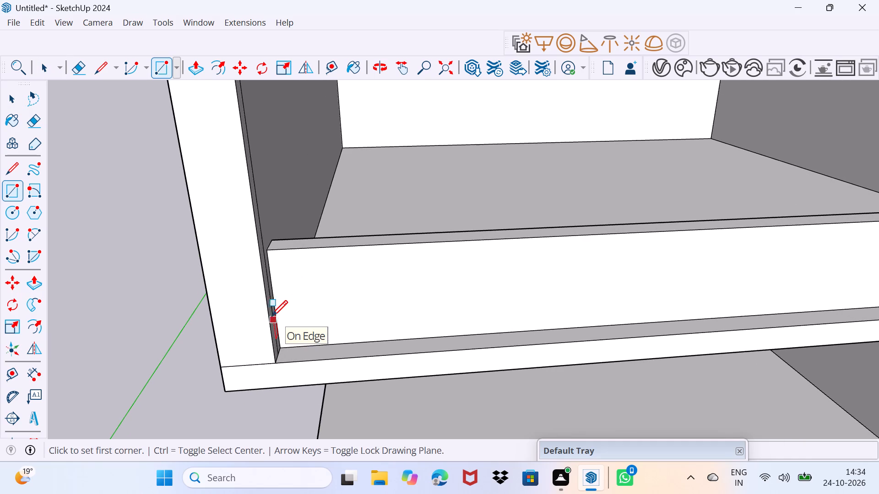
click(296, 253)
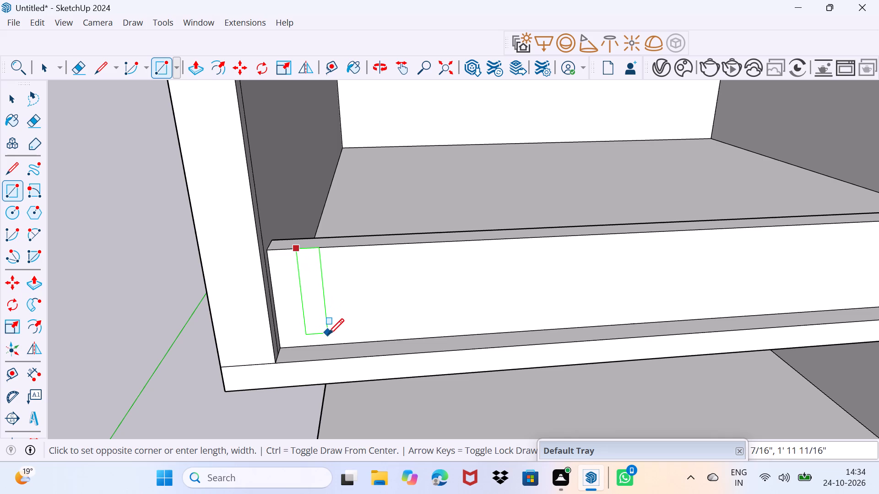
click(329, 343)
key(space)
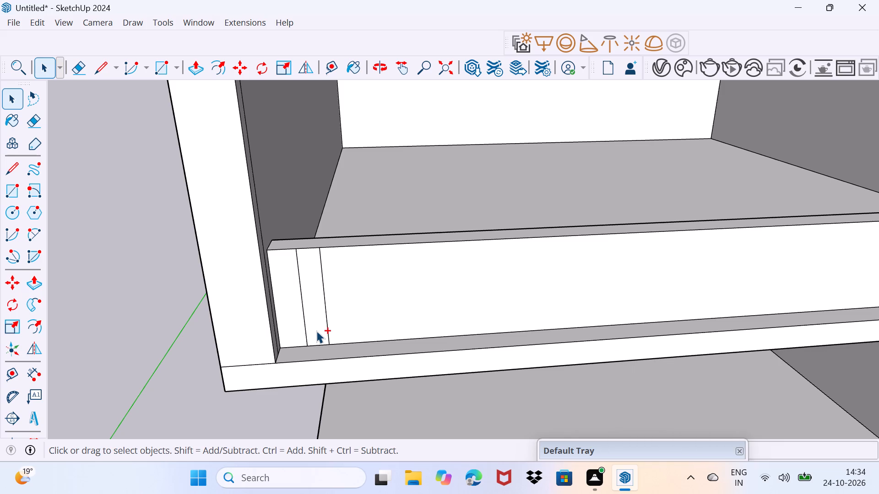
Copy the rectangle's edges partway along the parapet towards the brown wall, and divide the copy distance into 9 equal intervals.
ctrl+click(307, 329)
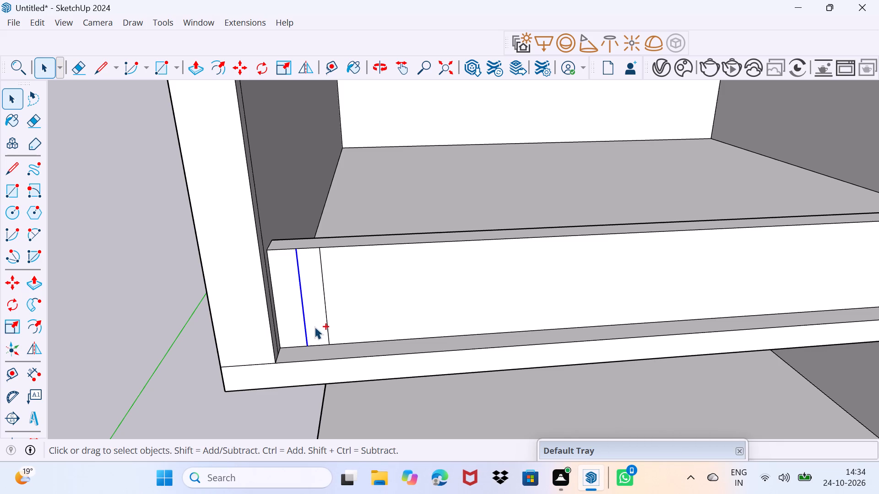
ctrl+click(328, 327)
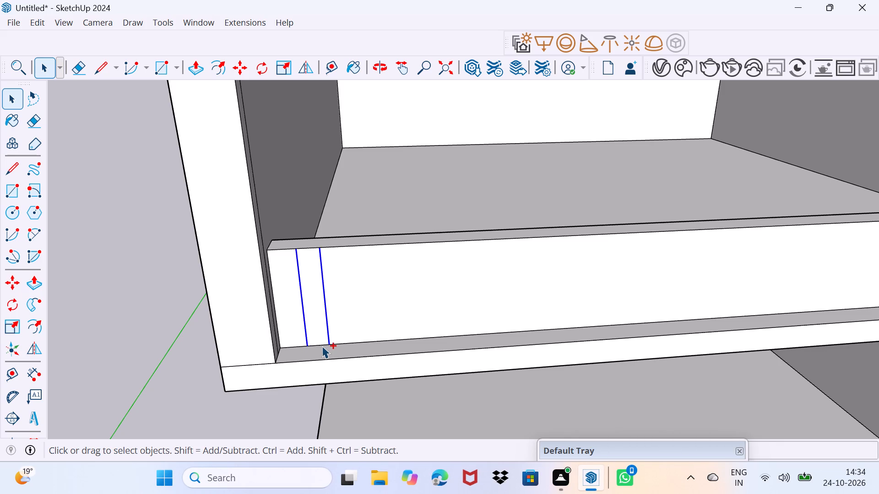
ctrl+click(322, 346)
ctrl+click(311, 247)
key(m)
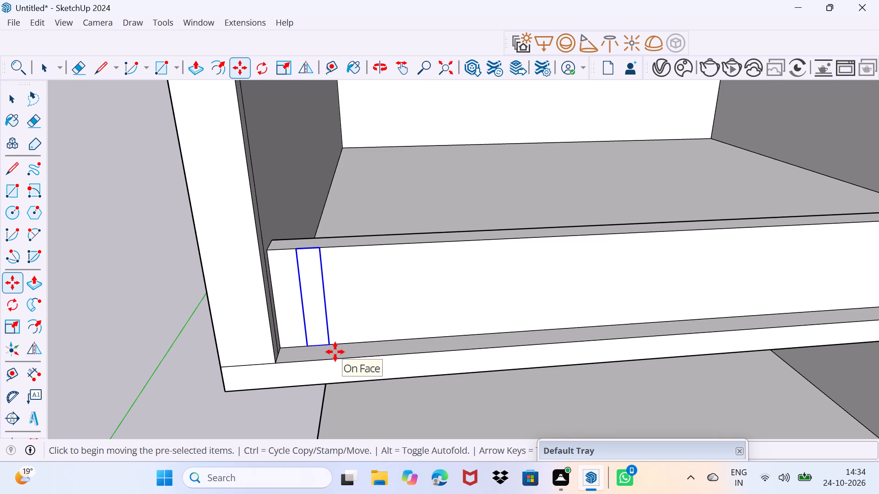
click(329, 342)
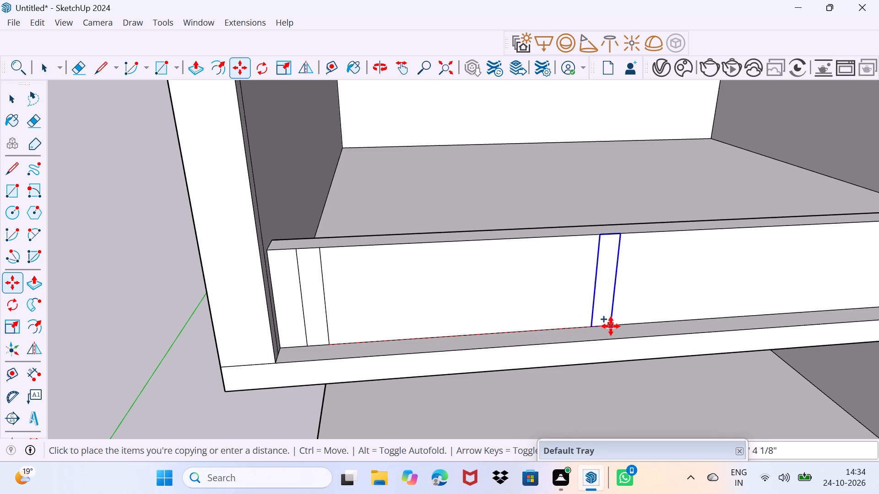
middle_drag(611, 326, 475, 326)
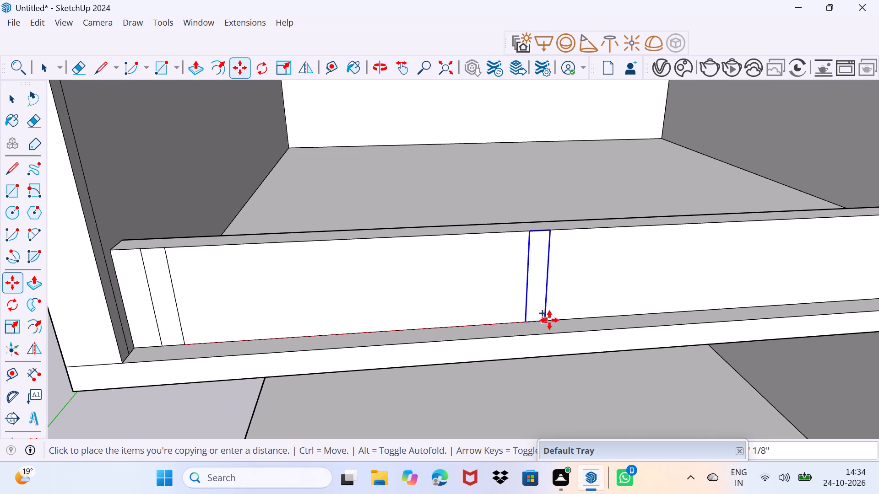
click(589, 319)
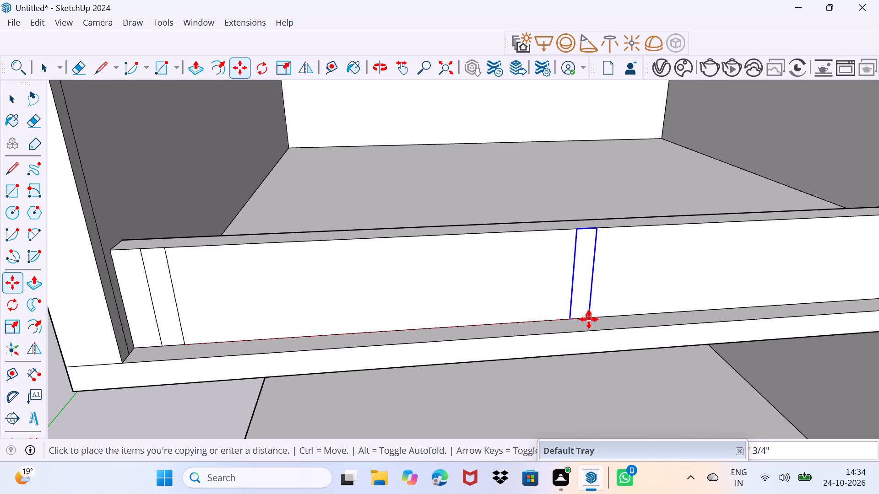
key(slash)
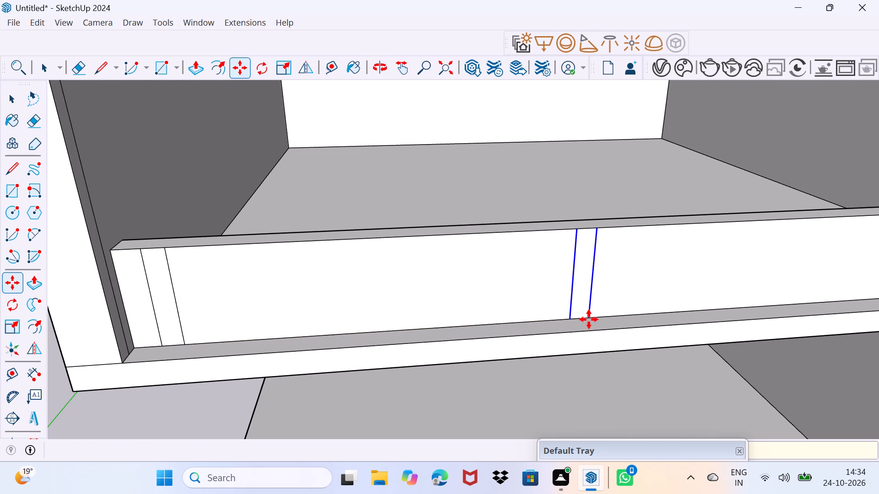
key(9)
key(Return)
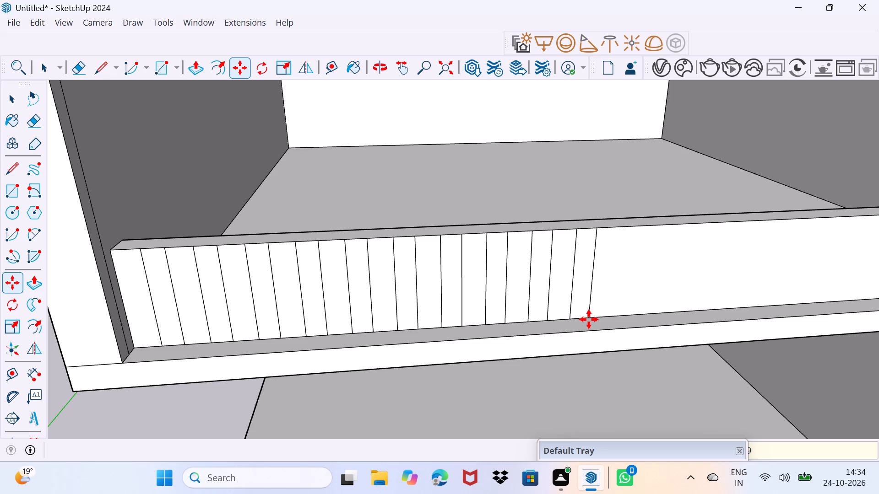
key(space)
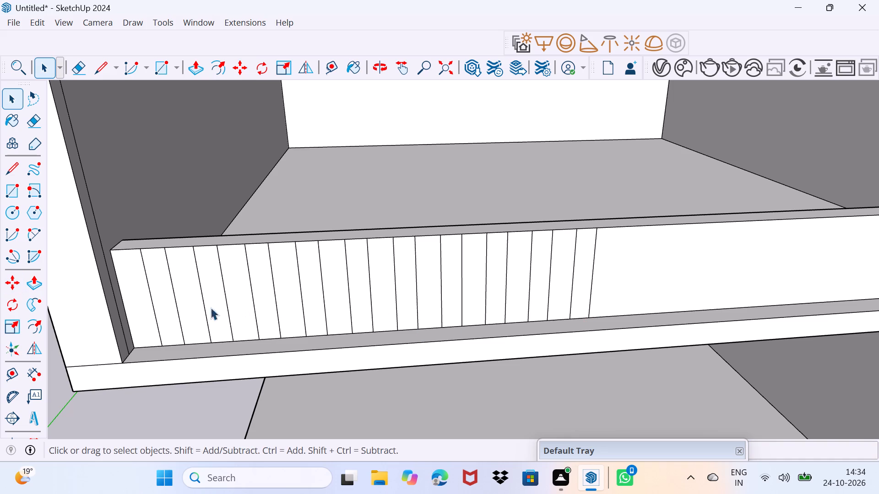
Pull the parapet panel between the side wall and the first rectangle outward by 3" as a new face.
click(138, 300)
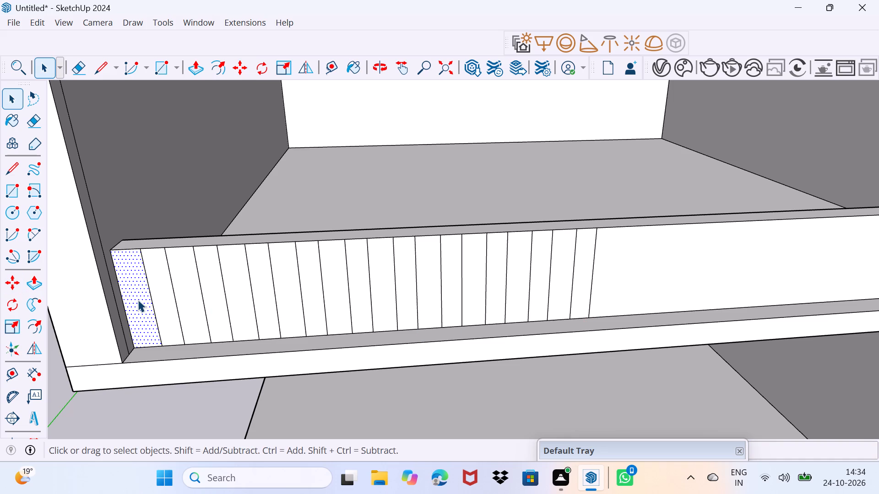
key(p)
click(138, 300)
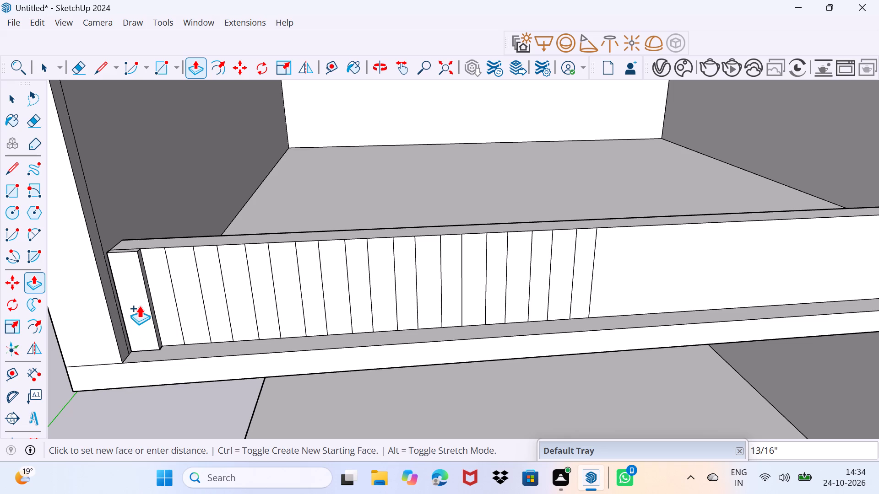
key(3)
key(shift+quotedbl)
key(Return)
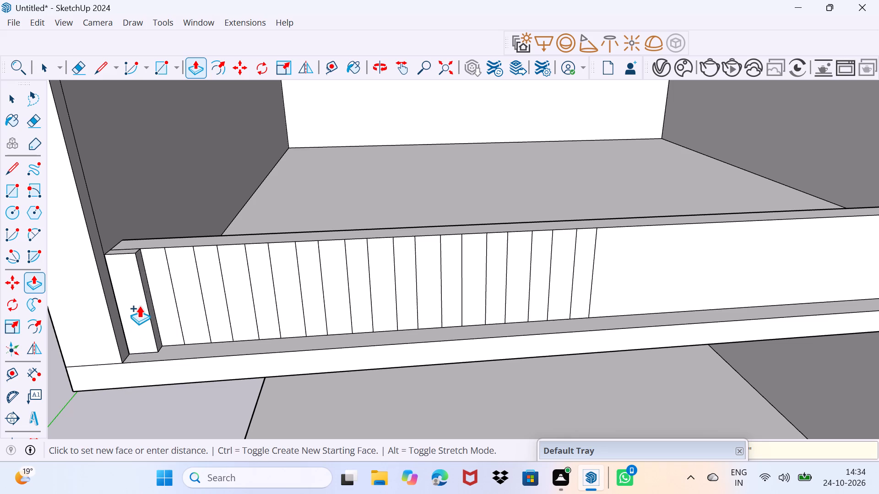
Pull every other one of the remaining marked parapet panels outward by the same 3", giving a row of evenly spaced ribs.
double_click(196, 282)
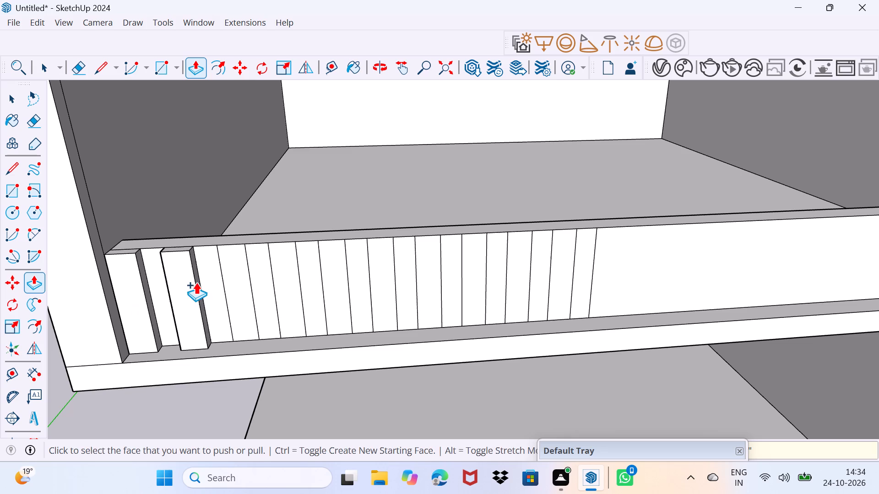
double_click(237, 278)
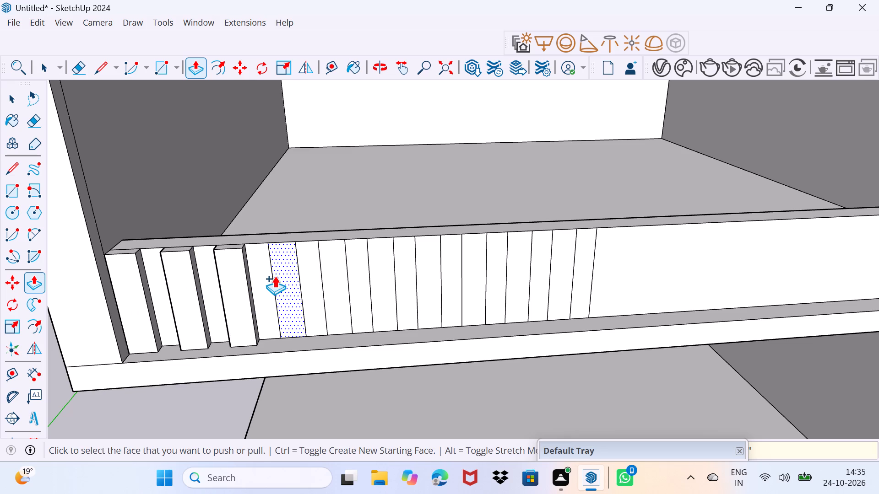
double_click(278, 276)
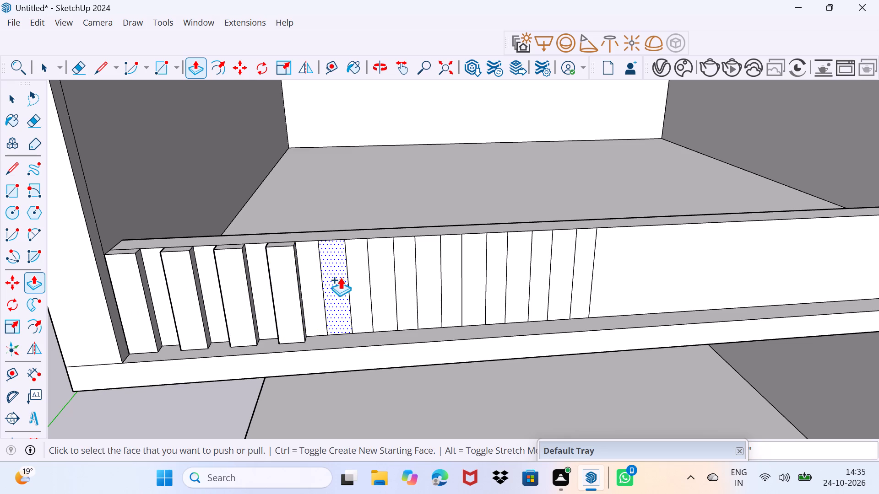
double_click(340, 277)
click(376, 271)
click(376, 271)
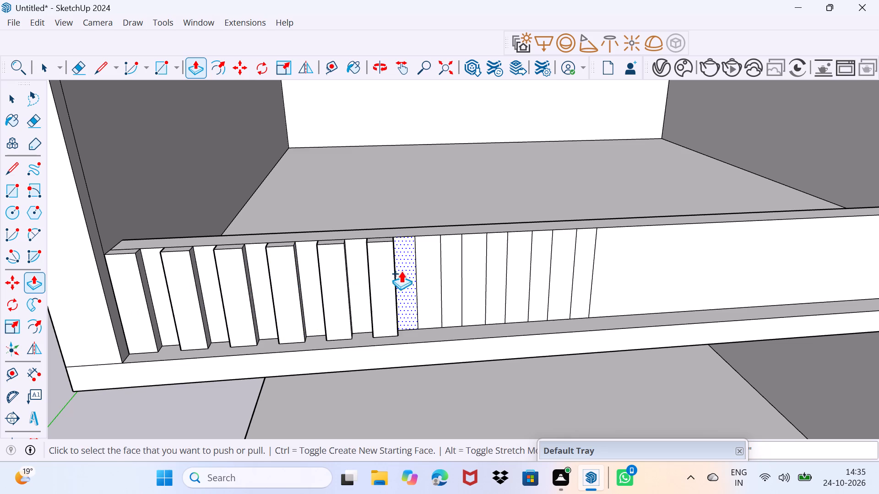
double_click(432, 270)
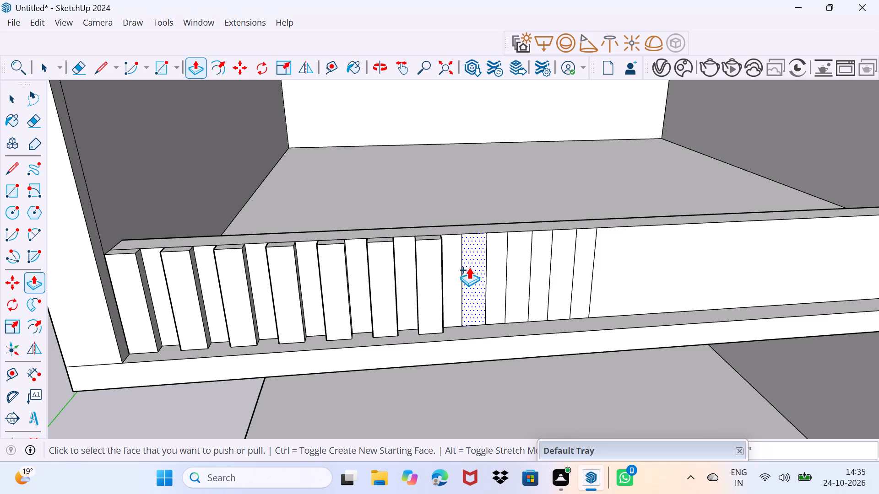
click(469, 267)
click(469, 267)
double_click(524, 257)
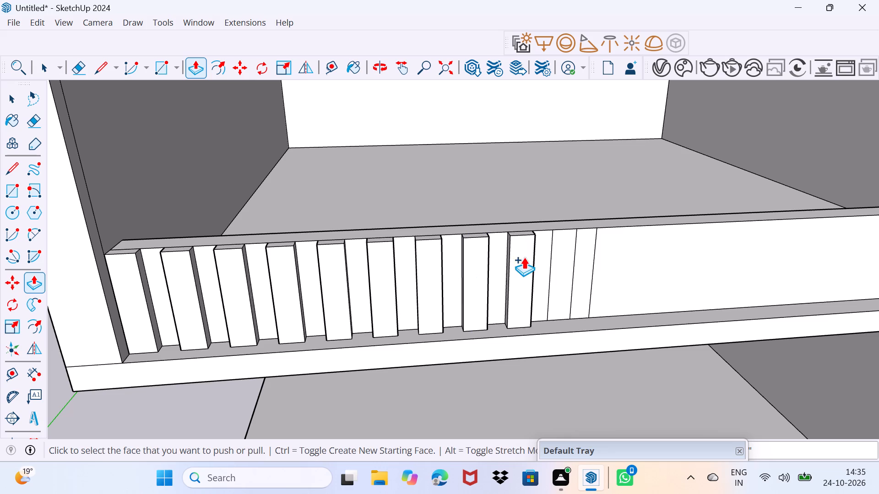
double_click(560, 256)
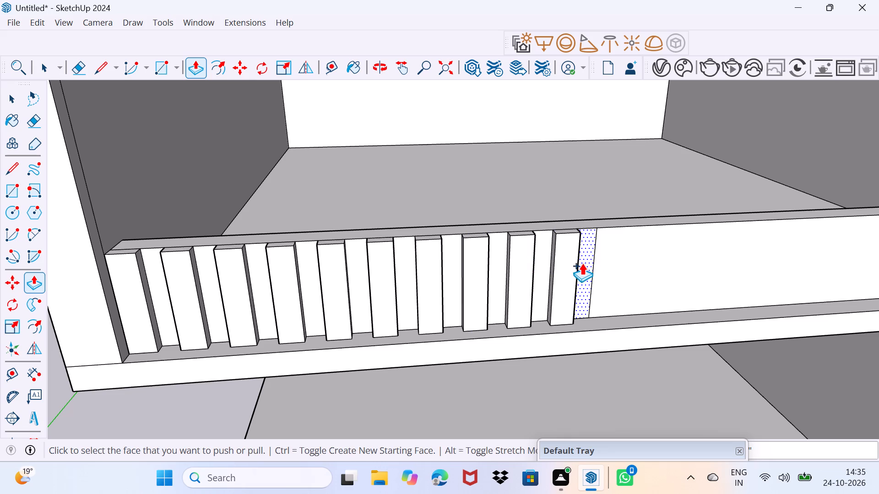
Erase the leftover vertical edge on the parapet face just past the last rib.
middle_drag(582, 263, 444, 269)
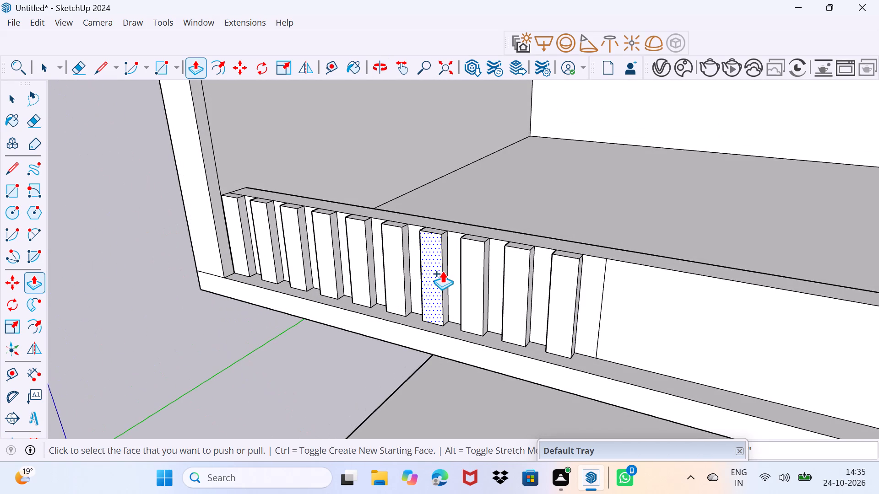
key(space)
key(e)
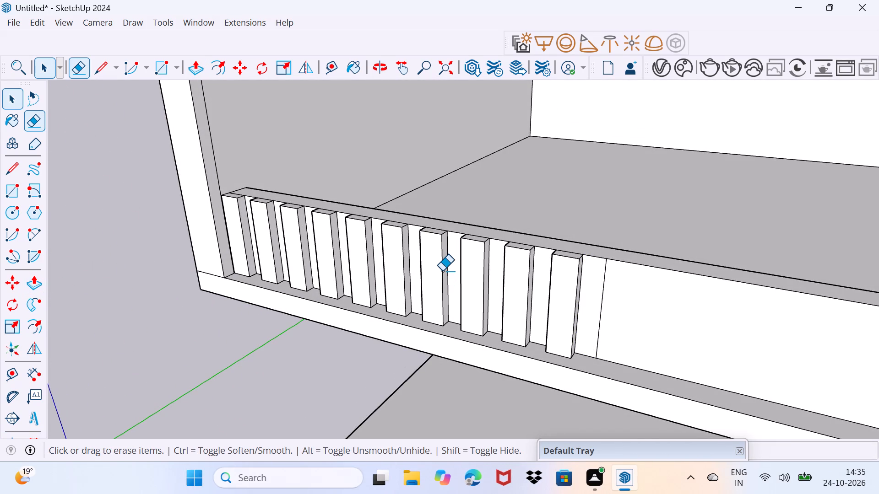
click(600, 309)
middle_drag(511, 319, 564, 318)
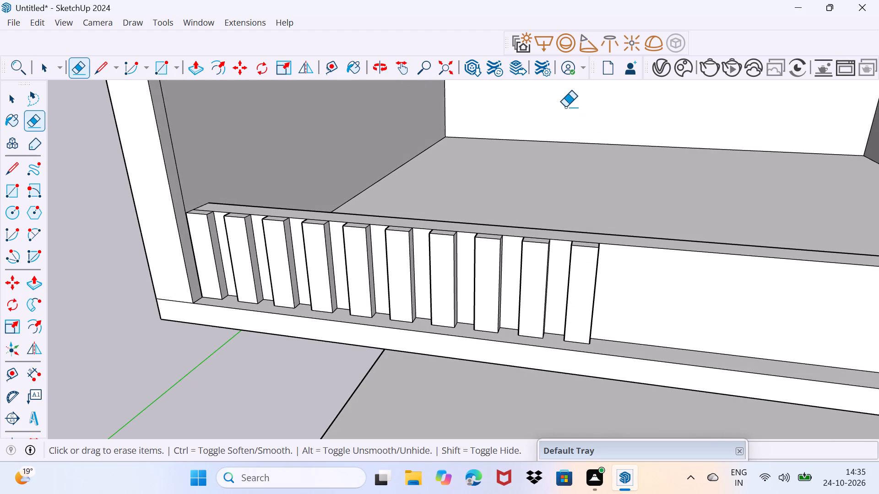
Search 3D Warehouse for "railing" and browse the resulting models.
click(199, 17)
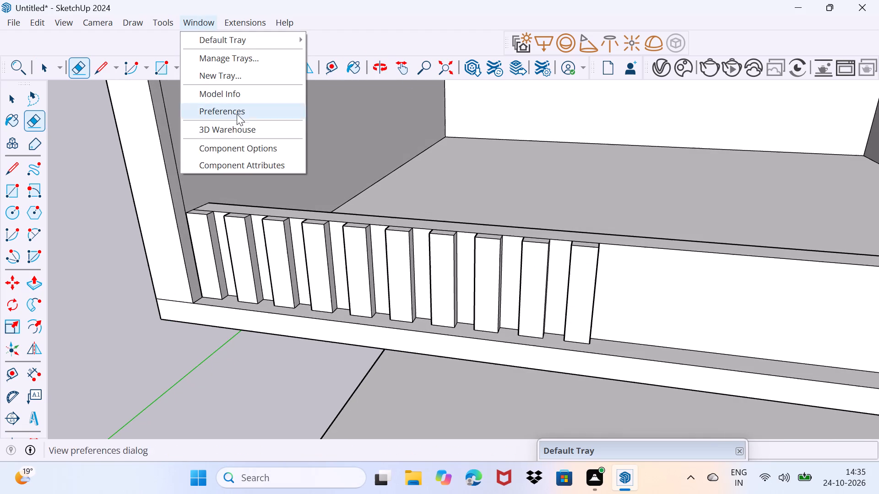
click(241, 127)
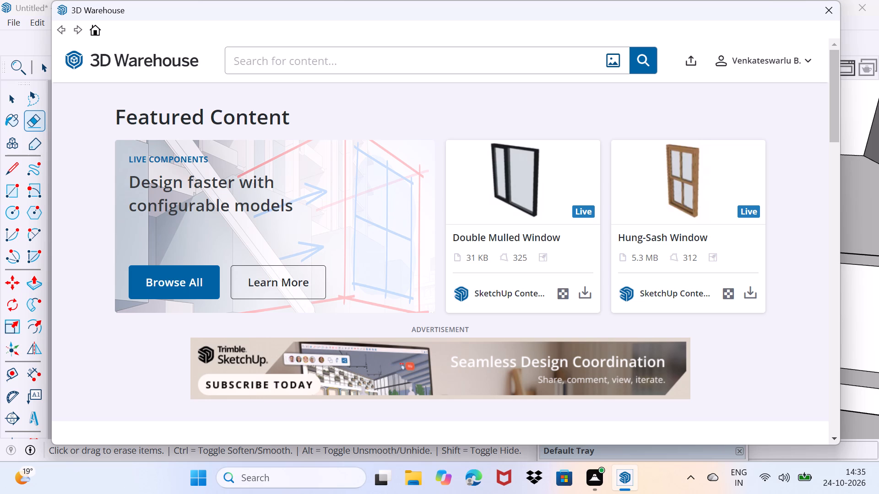
click(363, 66)
text(ra)
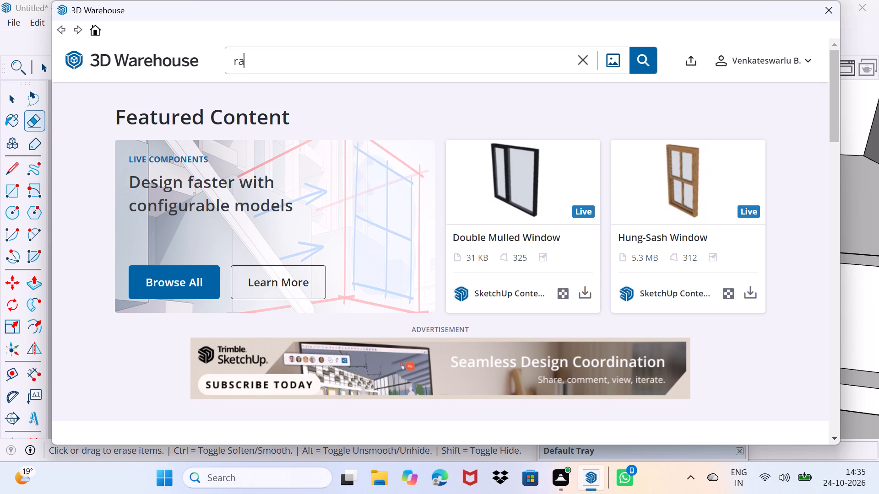
text(ili)
text(ng)
key(Return)
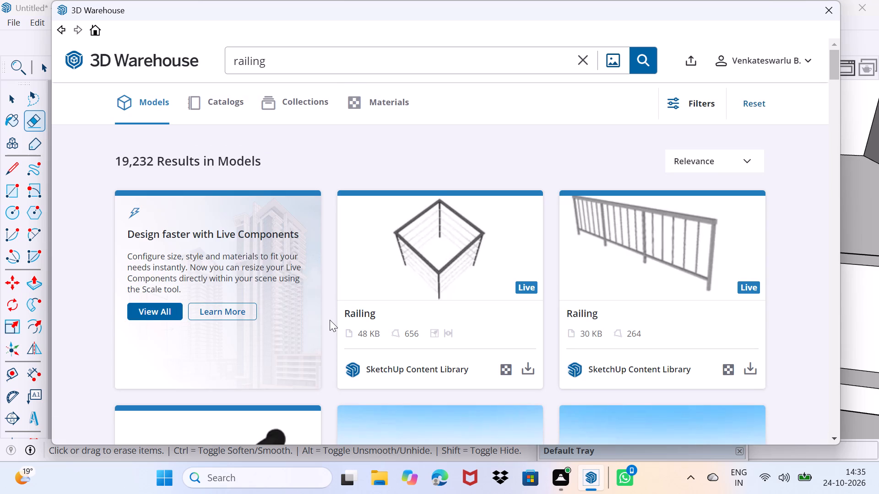
scroll(330, 320, down, 3)
scroll(350, 286, down, 2)
Refine the 3D Warehouse search to "railing glass" and look through the glass railing models.
click(313, 64)
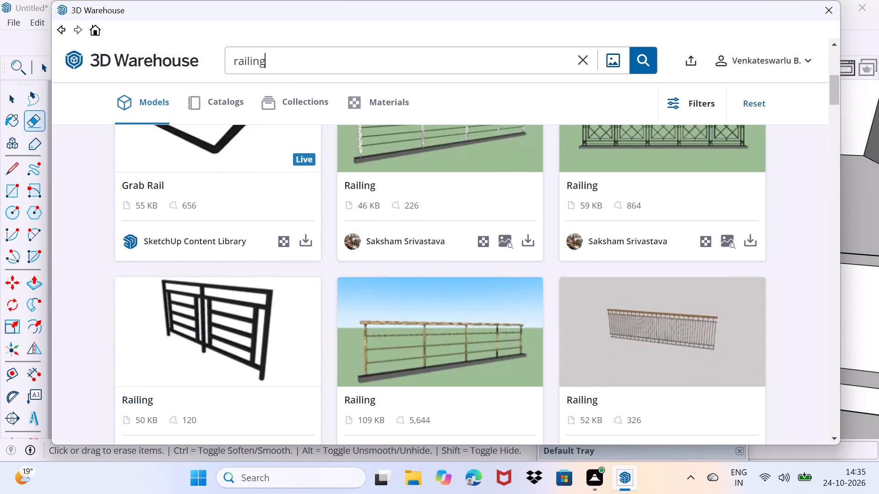
key(space)
text(glass)
key(Return)
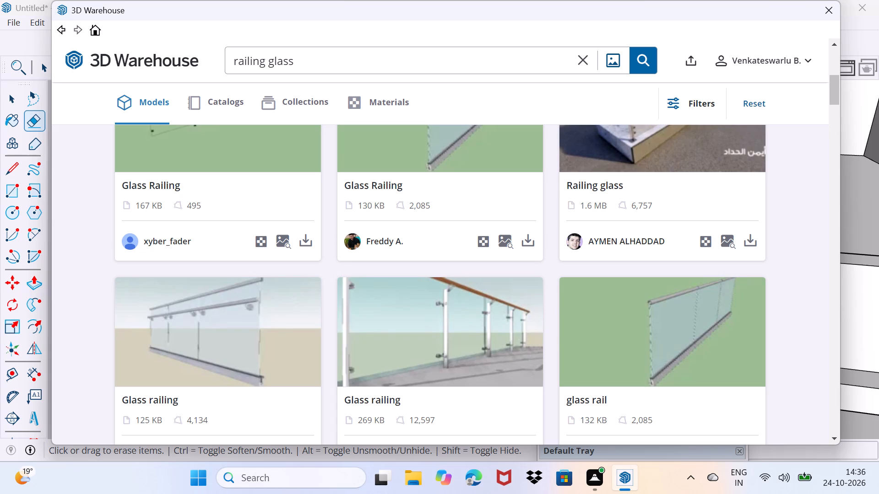
scroll(474, 230, down, 5)
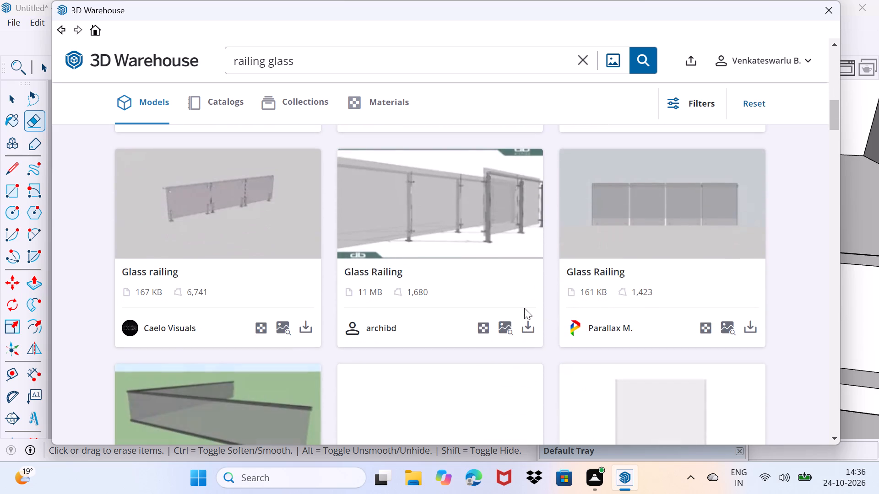
scroll(518, 294, down, 6)
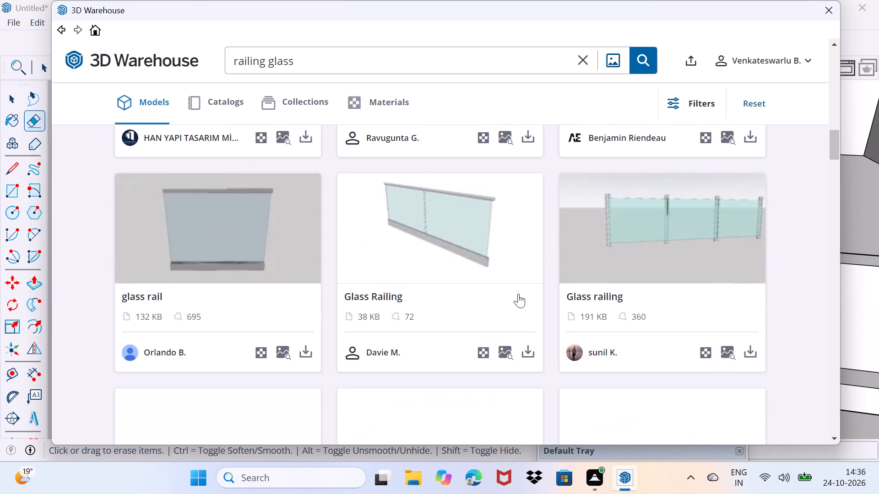
scroll(517, 285, down, 2)
scroll(517, 280, up, 12)
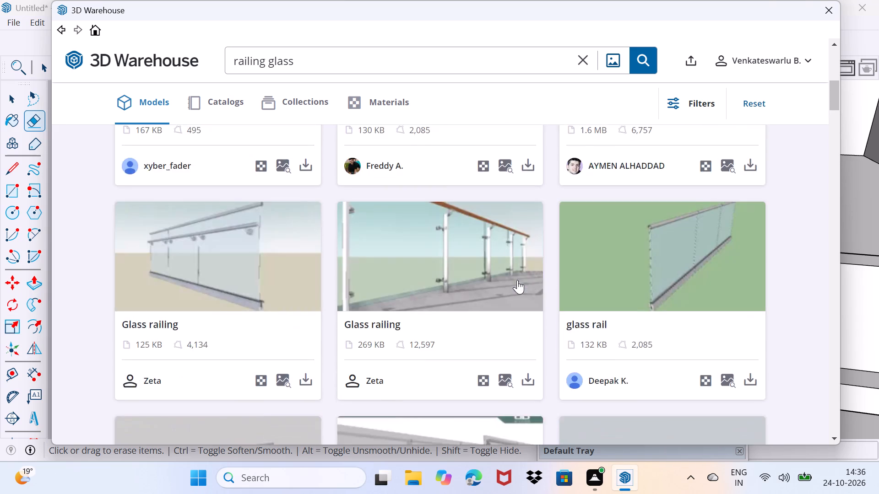
scroll(517, 280, down, 2)
scroll(518, 279, up, 7)
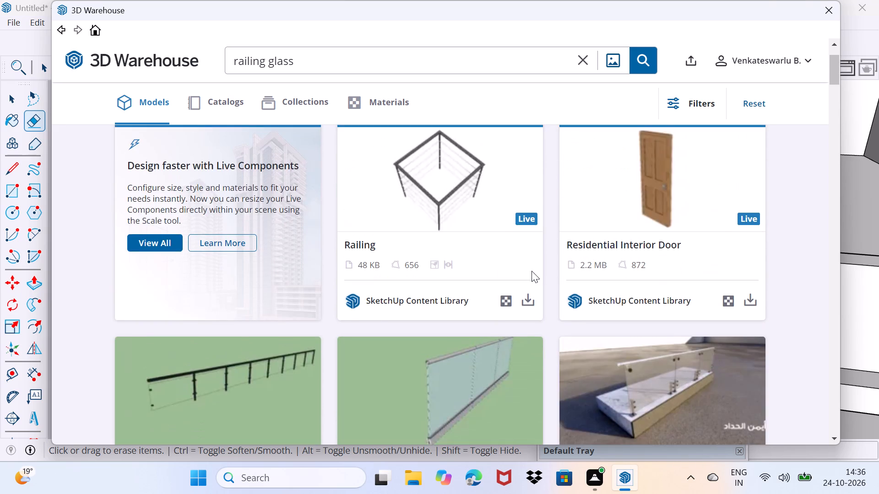
scroll(532, 271, down, 5)
Load the 132 KB "glass rail" component directly into the model and place it in the open upper floor behind the ribbed parapet.
click(753, 384)
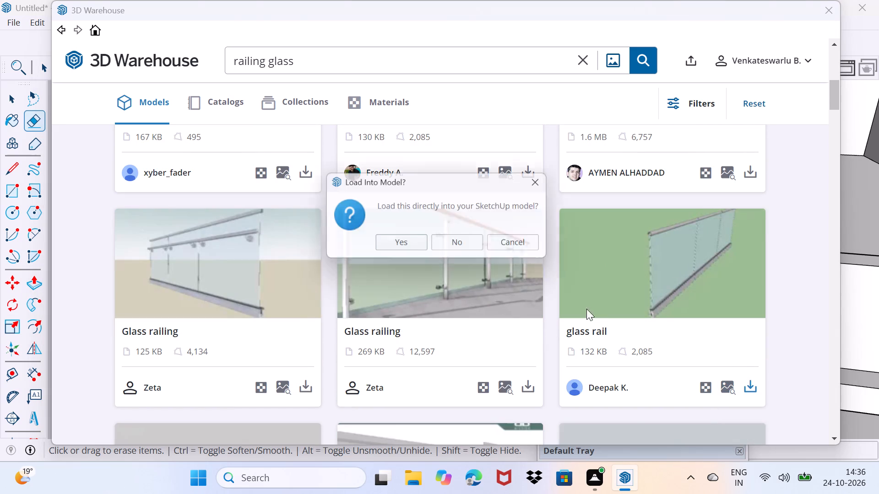
click(393, 245)
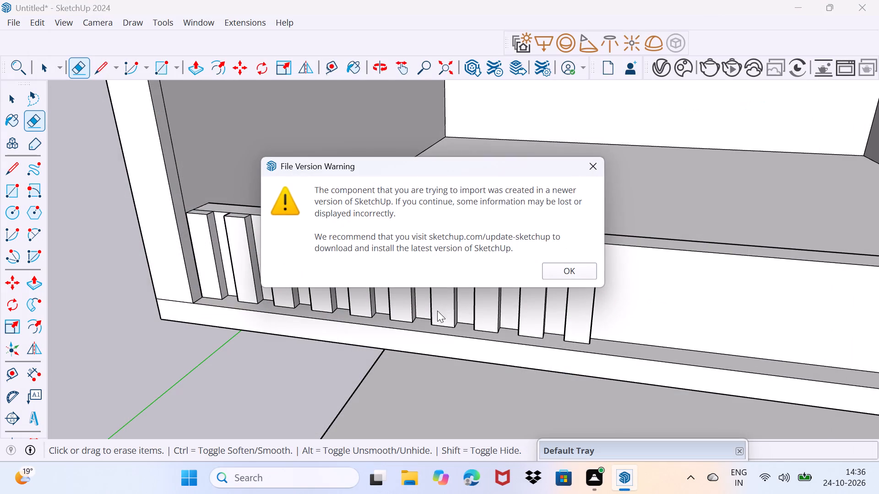
click(543, 271)
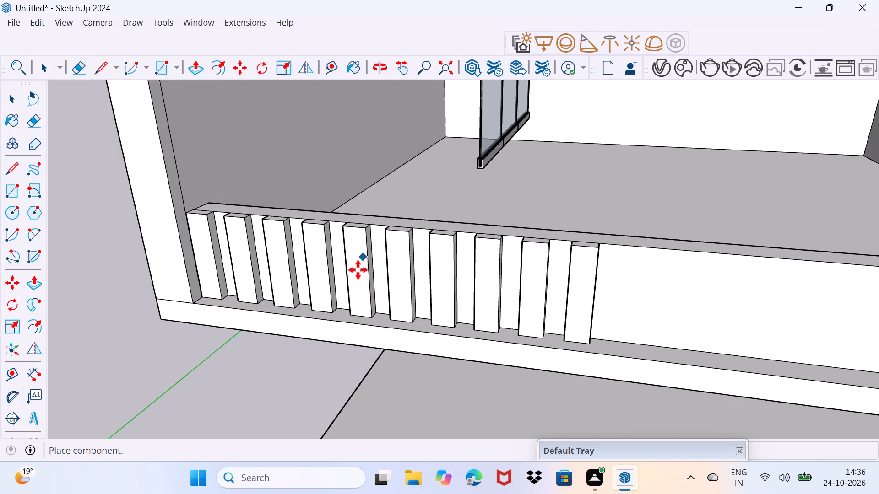
scroll(357, 273, down, 8)
click(363, 300)
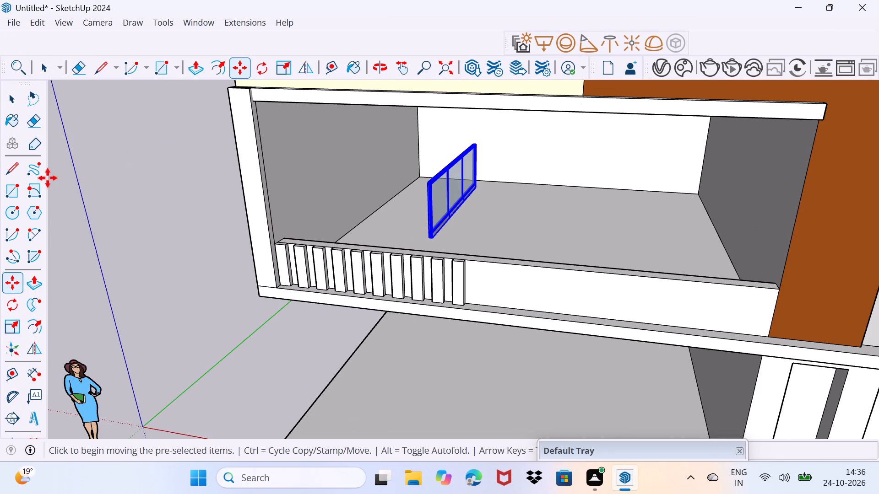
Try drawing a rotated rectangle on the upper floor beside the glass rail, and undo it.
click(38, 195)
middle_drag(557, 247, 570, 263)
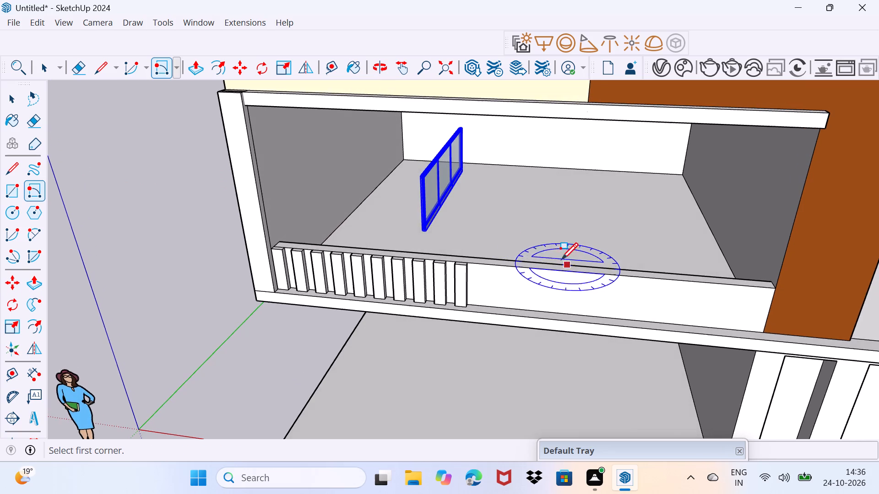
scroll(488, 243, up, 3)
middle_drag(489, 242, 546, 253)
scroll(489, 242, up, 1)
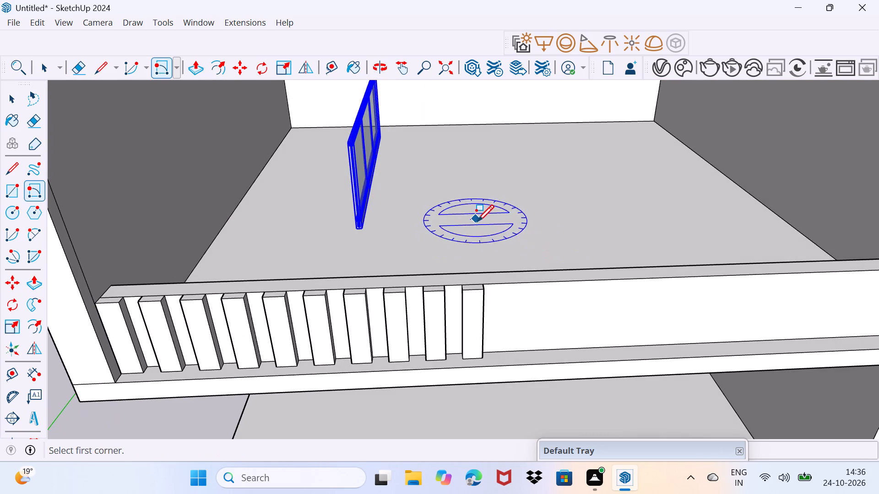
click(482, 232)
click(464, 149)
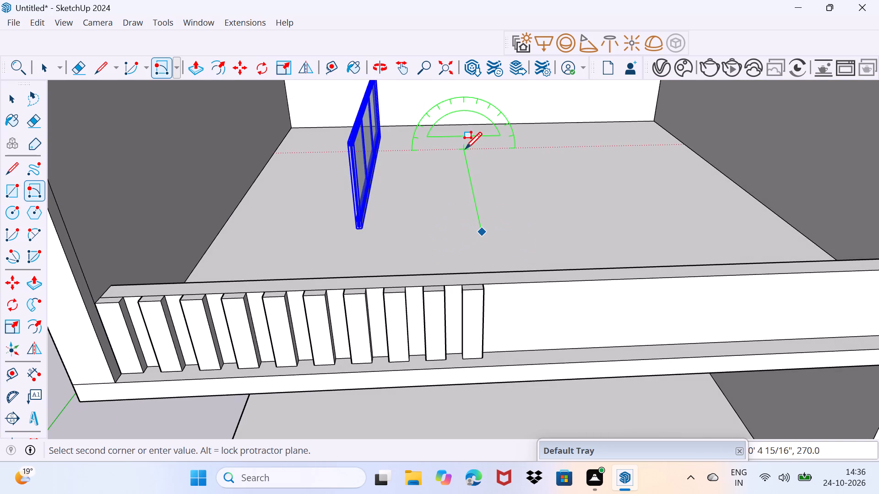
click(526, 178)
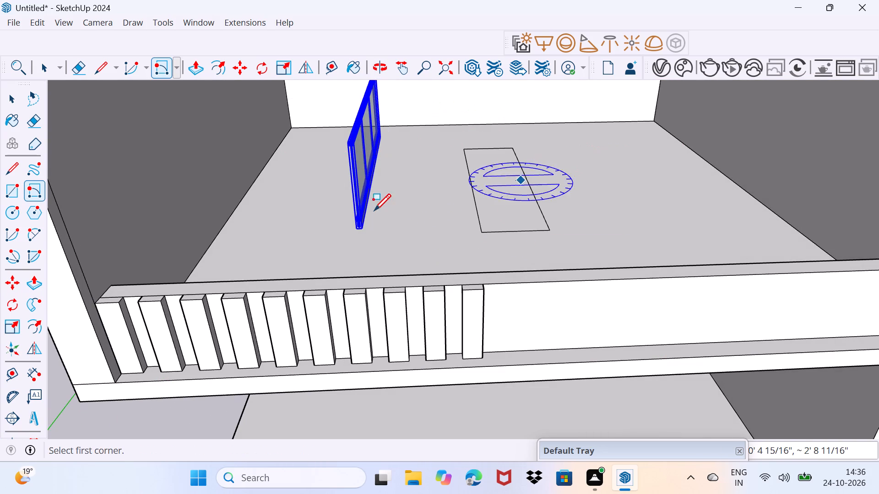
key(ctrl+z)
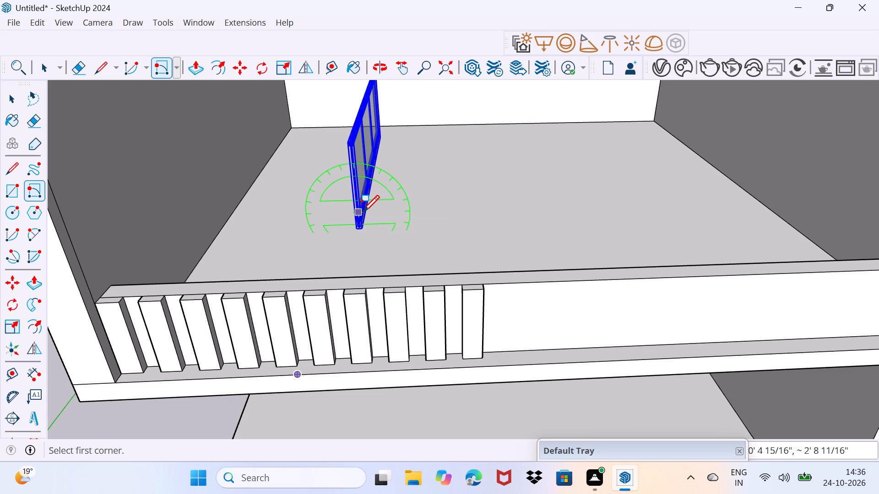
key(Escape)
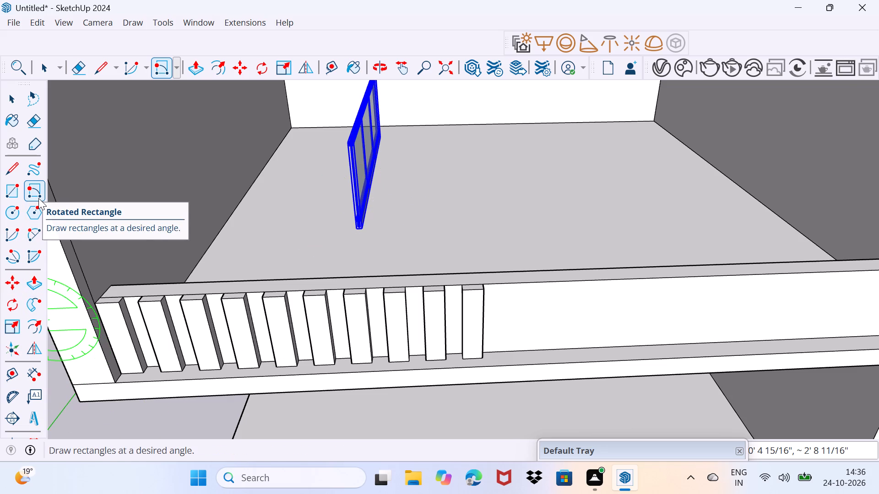
Rotate the glass rail flat on the upper floor so it runs parallel to the ribbed parapet.
click(7, 304)
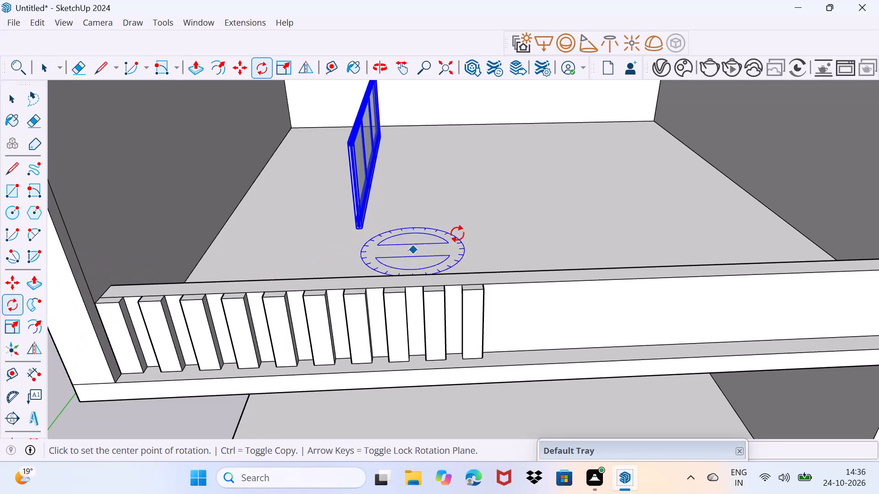
click(493, 213)
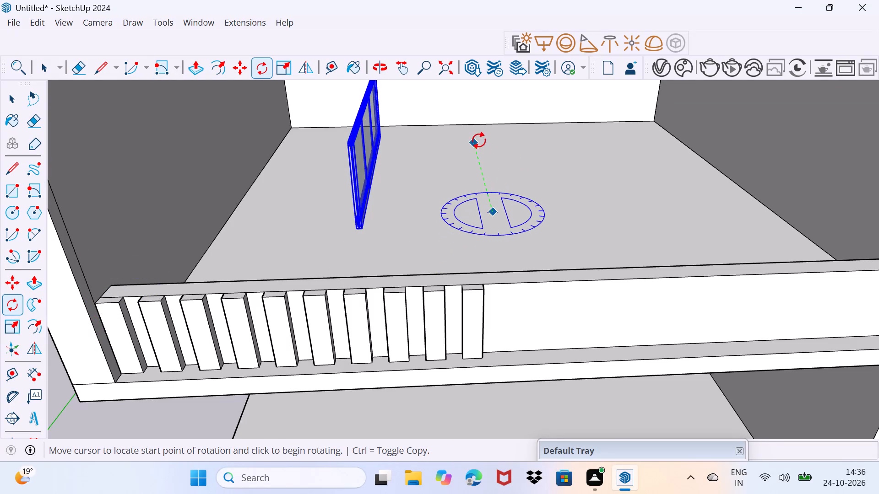
click(472, 136)
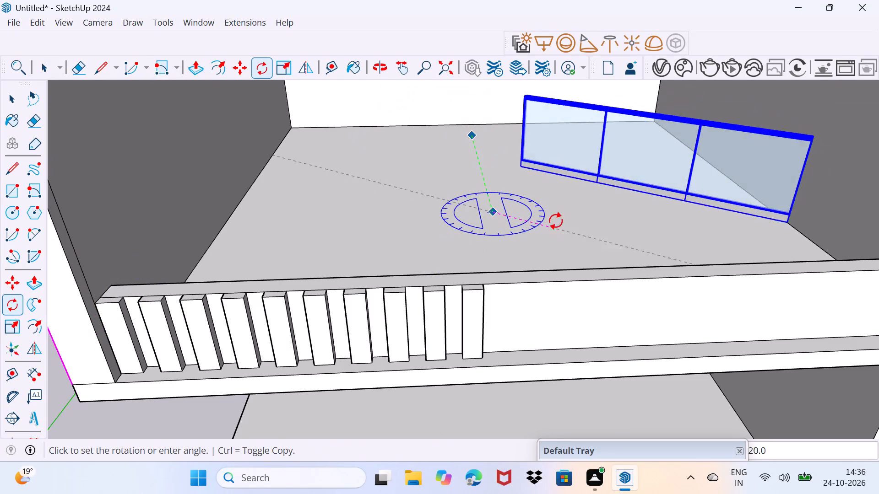
click(575, 209)
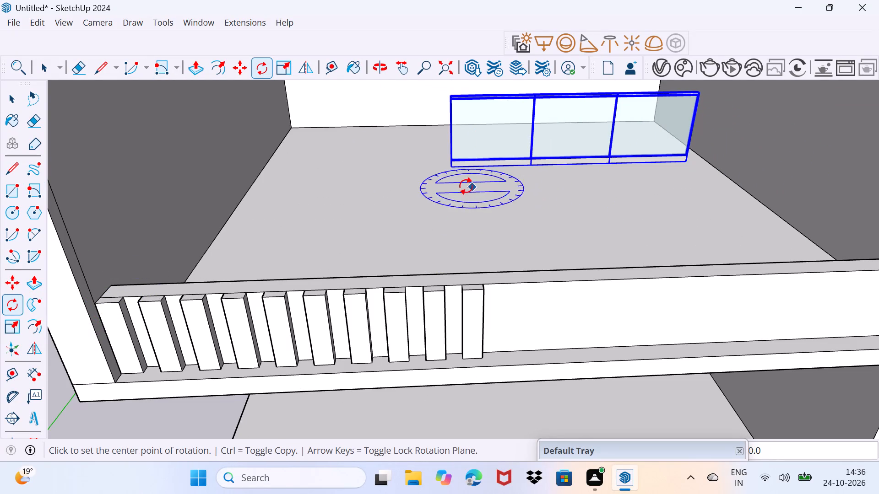
Move the glass rail by its bottom corner onto the midpoint of the parapet top's end edge, above the first rib.
key(m)
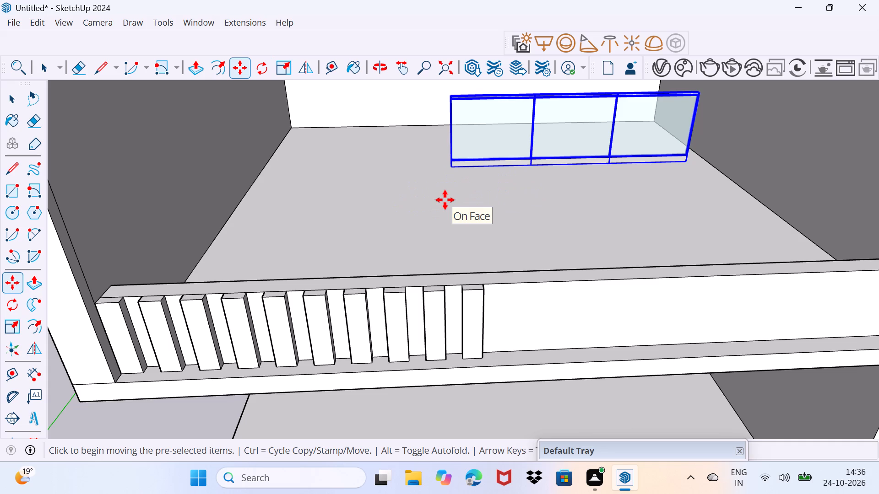
click(449, 167)
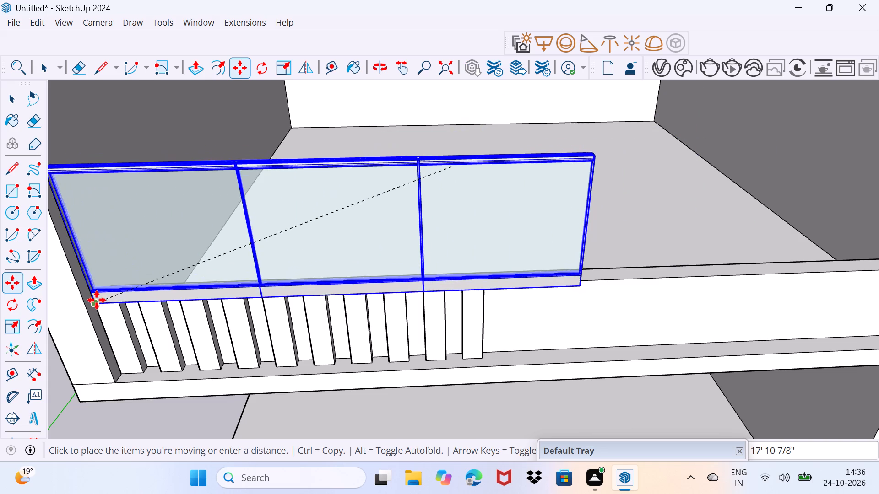
scroll(97, 300, up, 9)
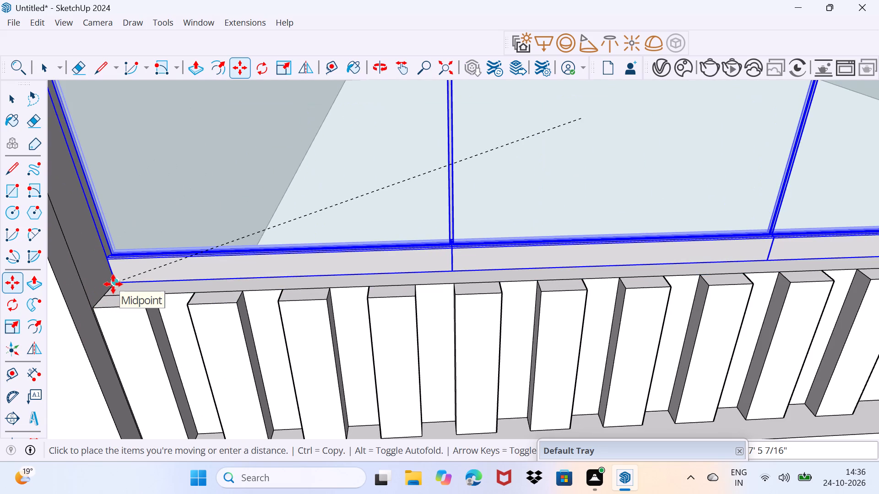
click(113, 284)
Scale the glass rail lengthwise by about 1.89 so it spans the parapet up to the brown wall, and deselect it.
scroll(136, 271, down, 11)
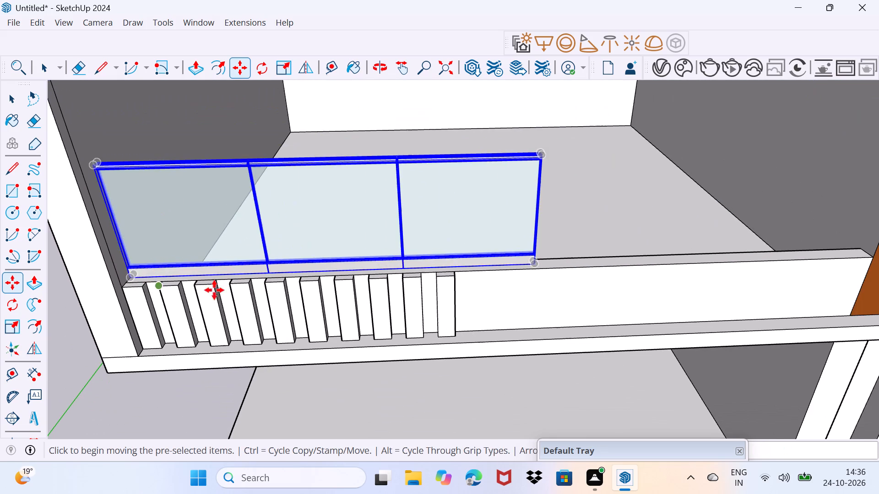
middle_drag(477, 301, 285, 290)
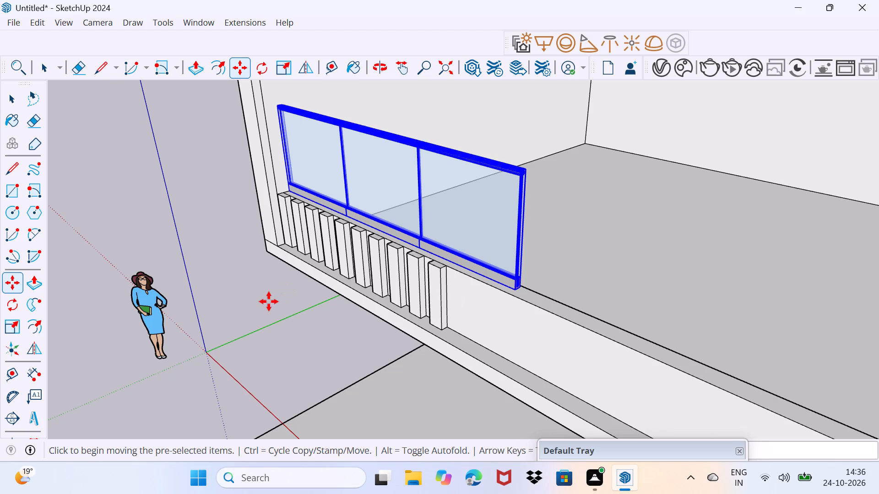
key(s)
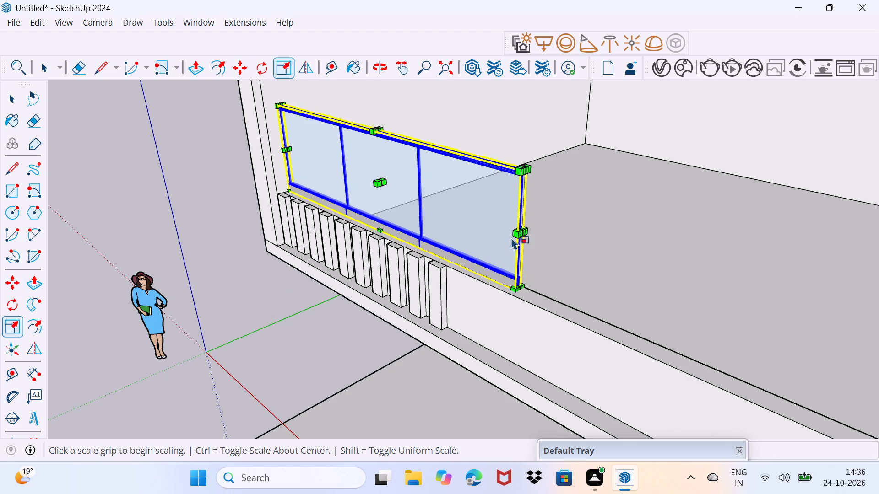
scroll(534, 230, up, 5)
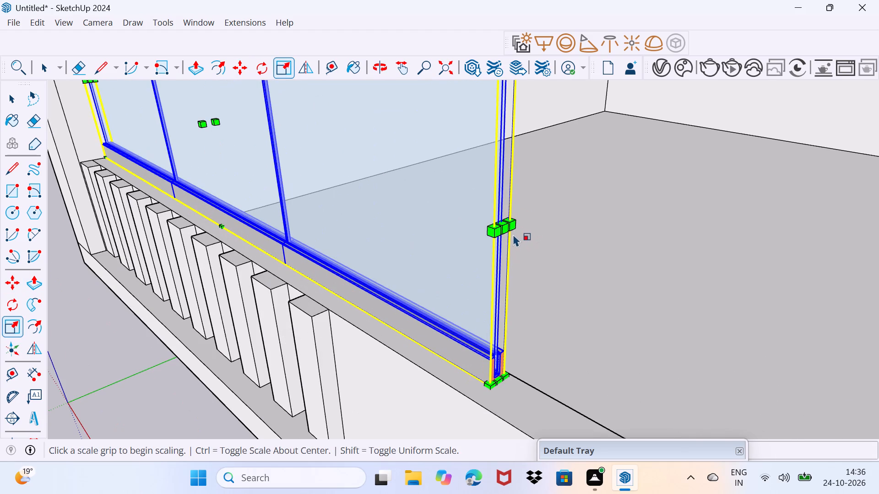
click(505, 228)
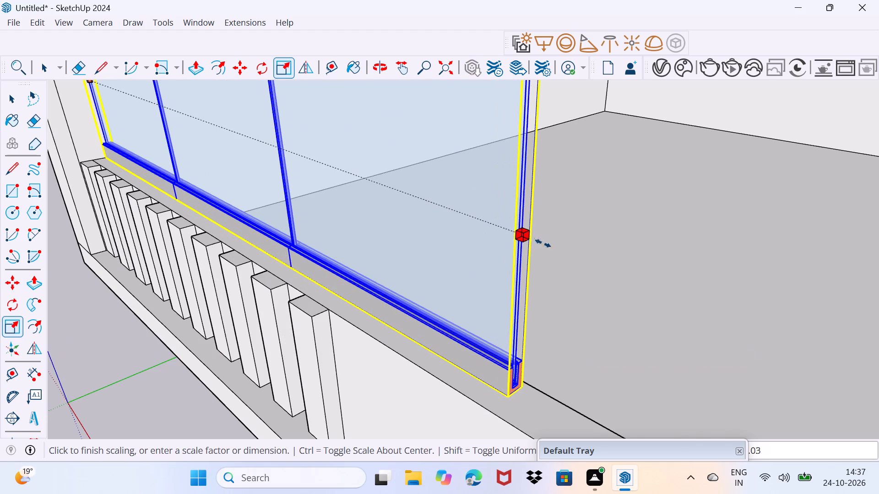
scroll(619, 265, down, 16)
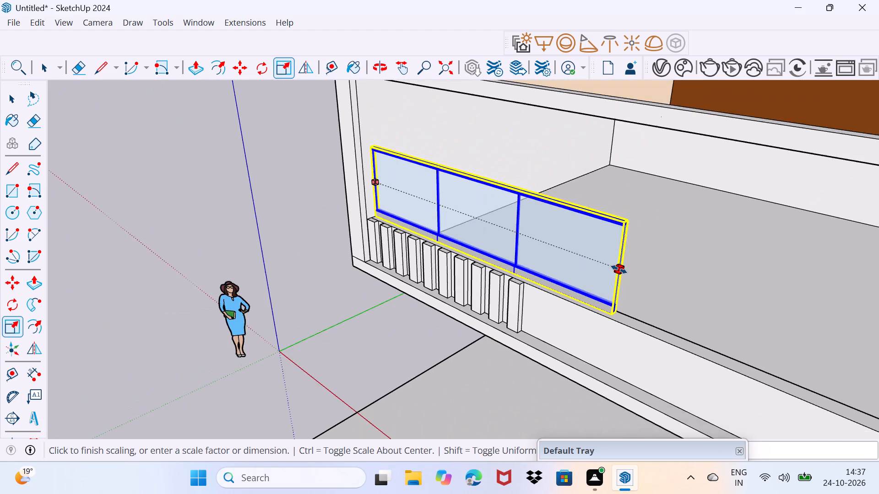
scroll(619, 269, down, 5)
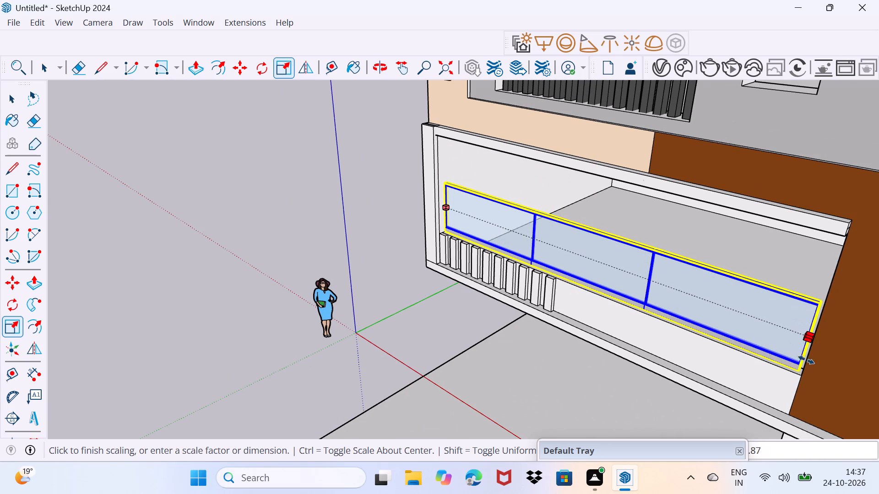
click(807, 358)
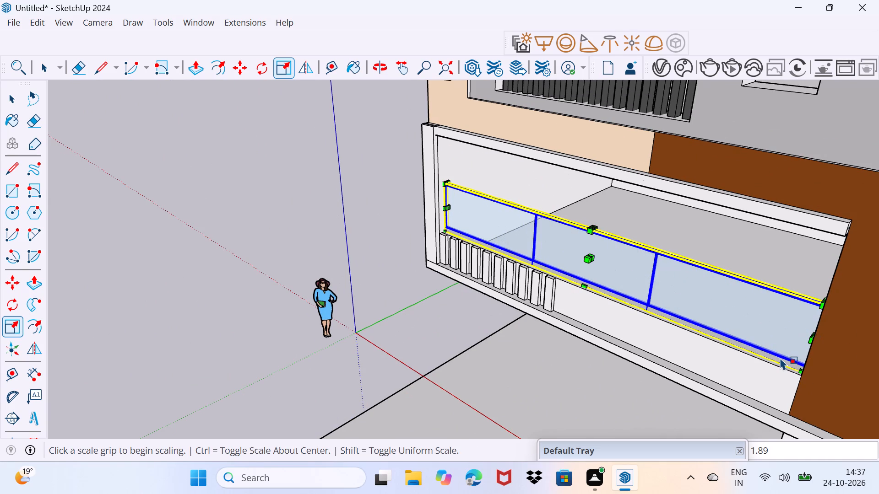
key(space)
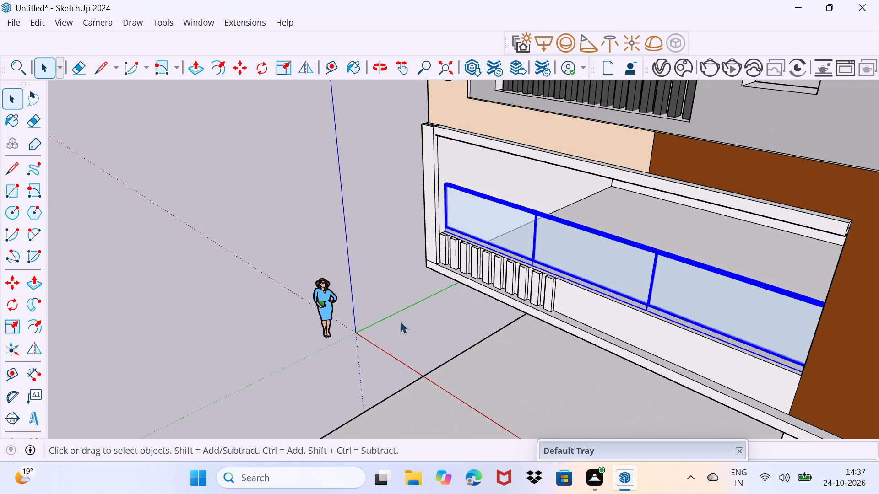
drag(390, 349, 429, 276)
Draw a door rectangle about 7' 9" high on the upper room's back wall, standing on the floor line.
middle_drag(412, 282, 570, 235)
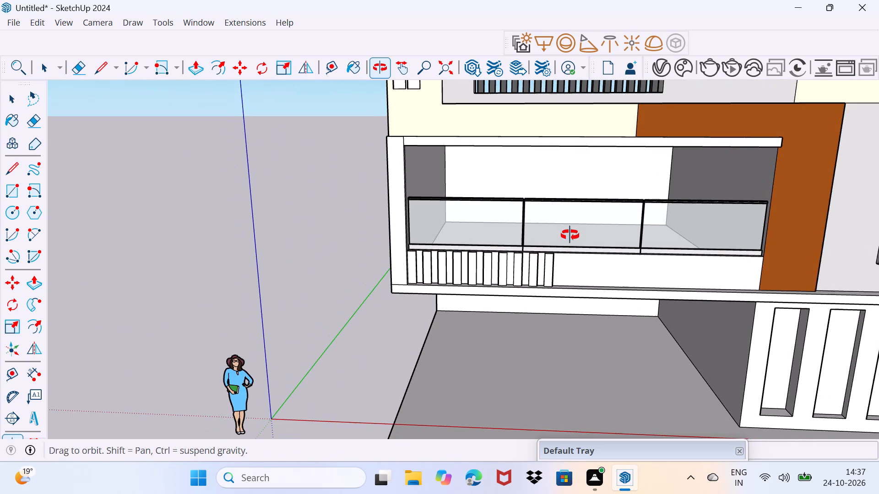
middle_drag(570, 235, 645, 223)
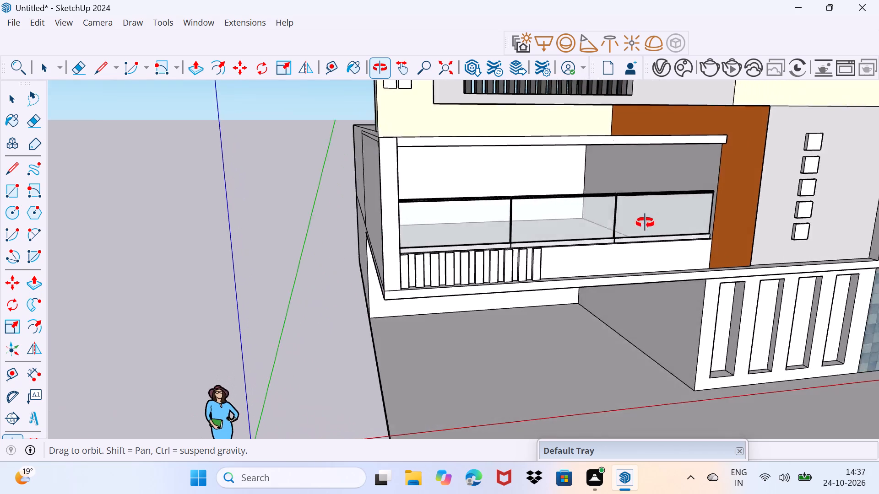
middle_drag(645, 223, 608, 216)
scroll(509, 184, up, 3)
scroll(560, 178, up, 3)
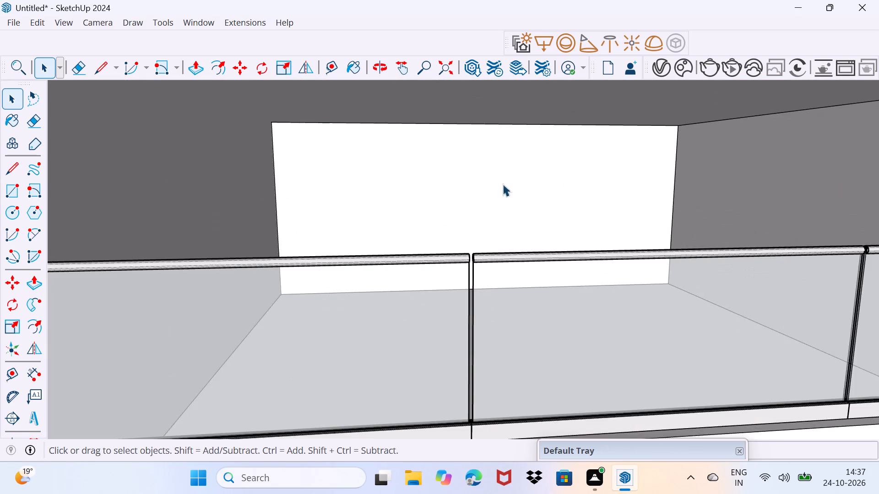
middle_drag(503, 184, 531, 188)
scroll(550, 214, up, 1)
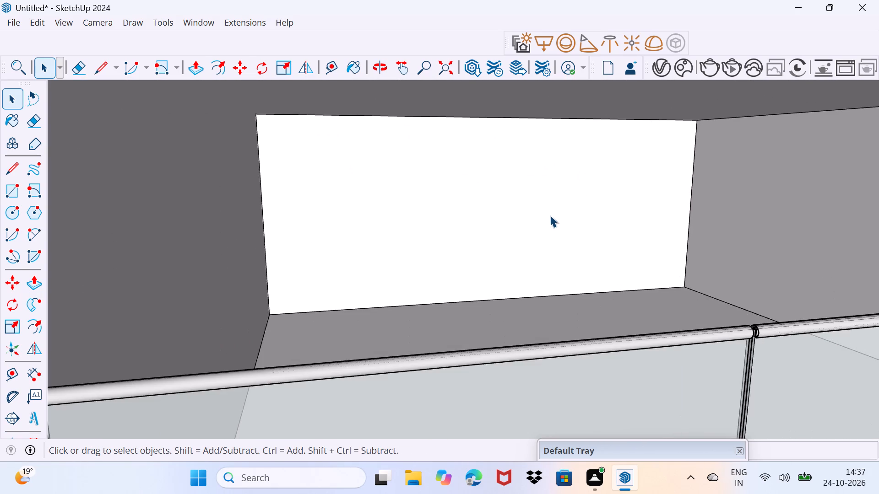
middle_drag(548, 222, 556, 228)
scroll(556, 228, up, 1)
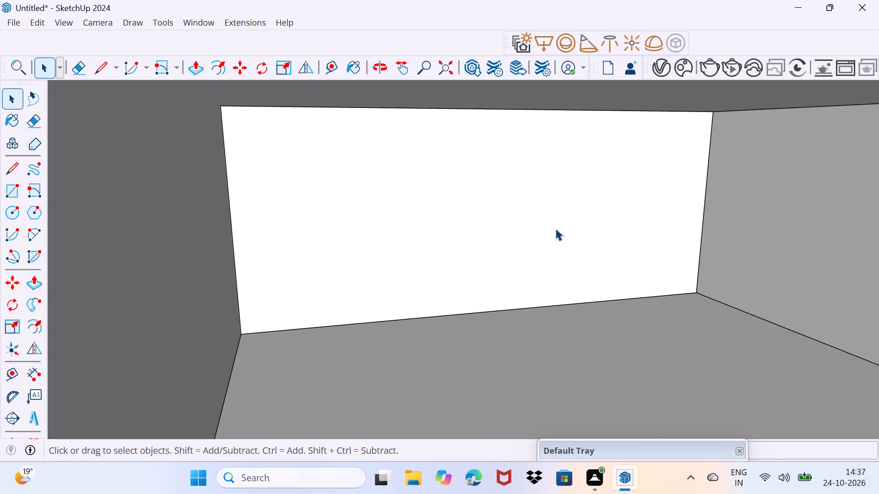
key(r)
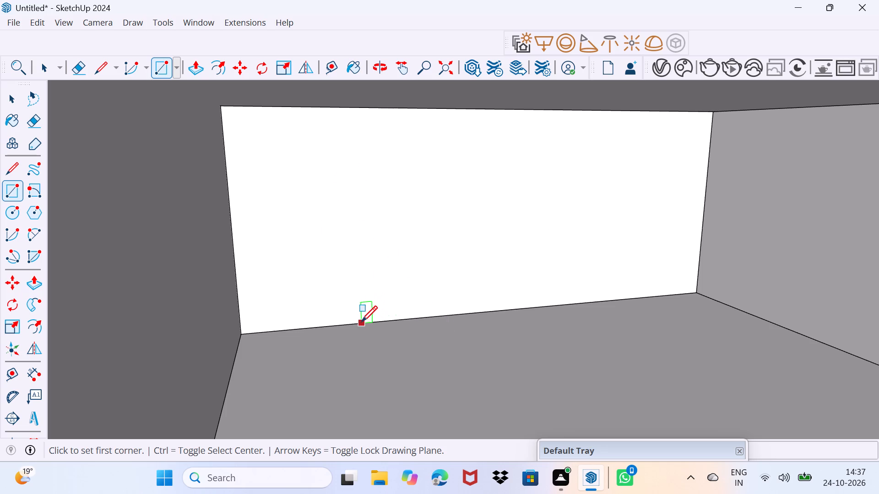
click(348, 321)
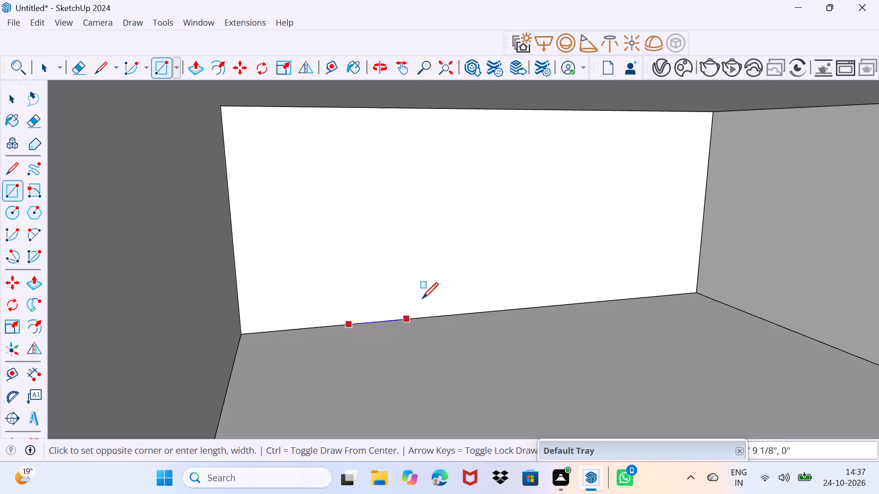
click(442, 148)
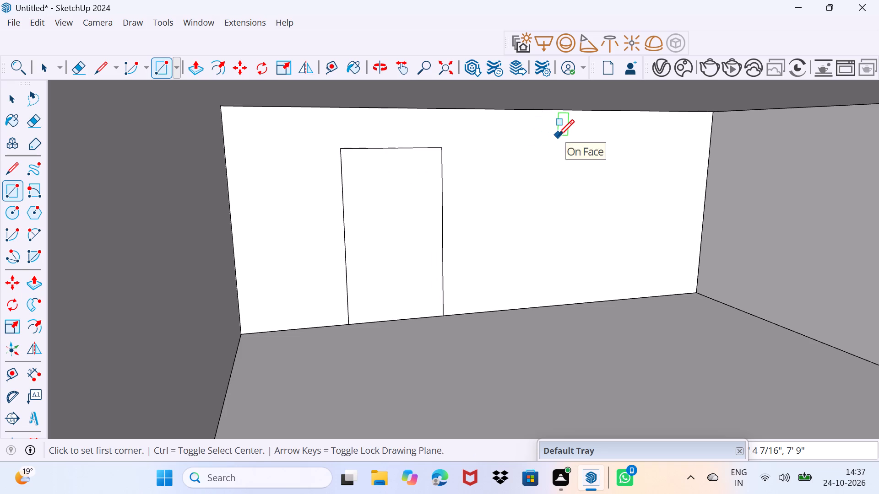
Draw a window rectangle about 5' 5" high on the back wall beside the door outline.
click(557, 135)
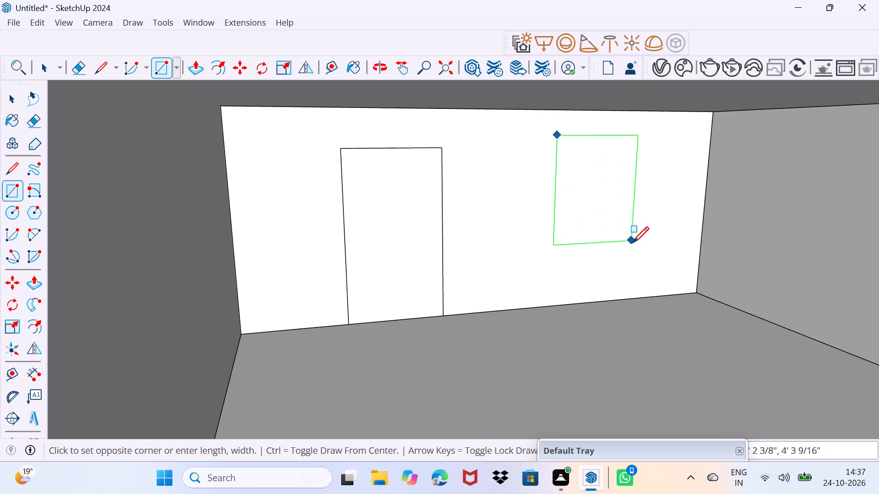
click(650, 257)
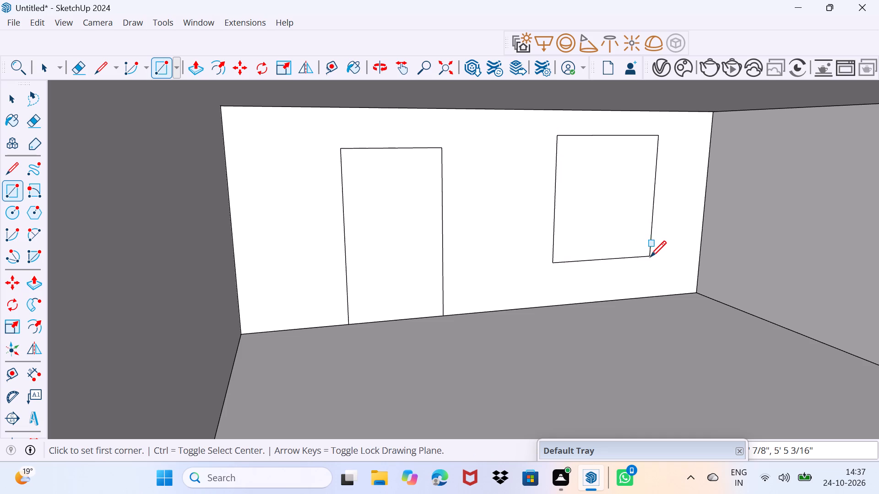
key(space)
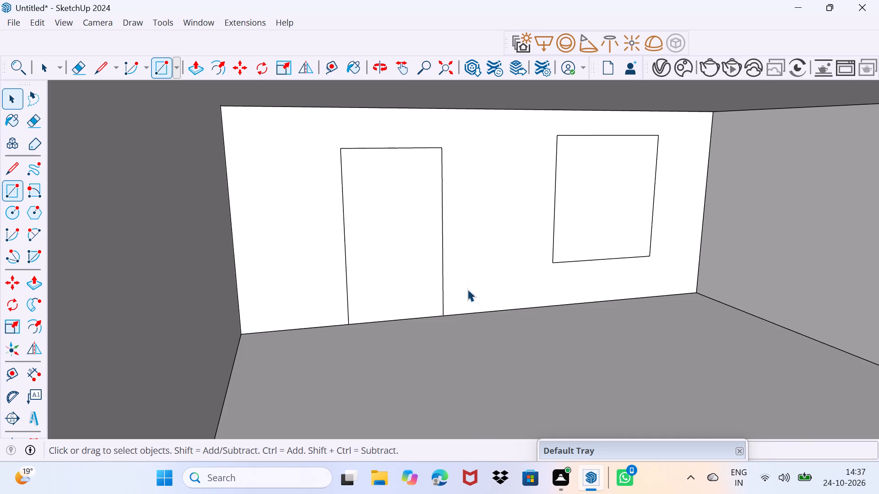
Push the door face back into the wall to form a recessed doorway.
click(411, 290)
key(p)
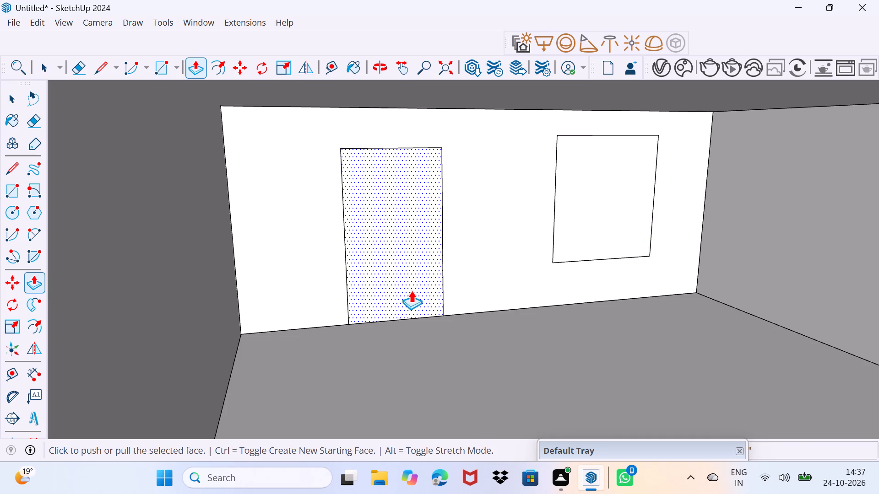
click(411, 290)
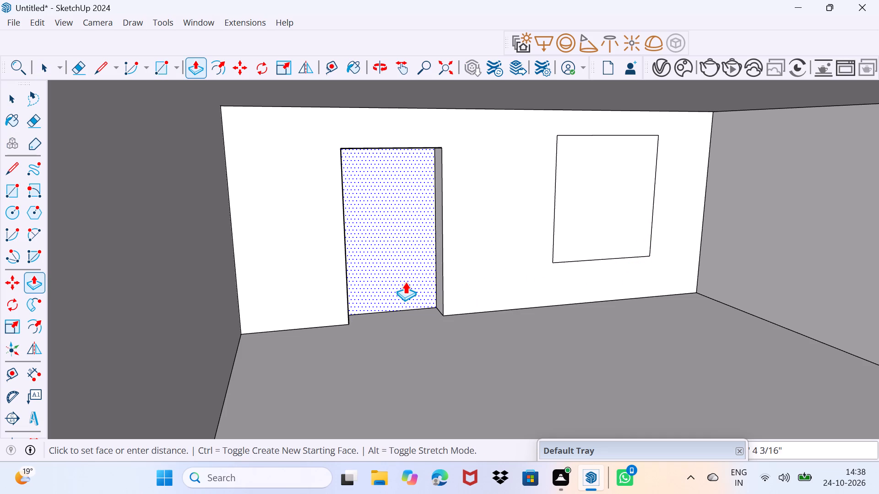
click(405, 282)
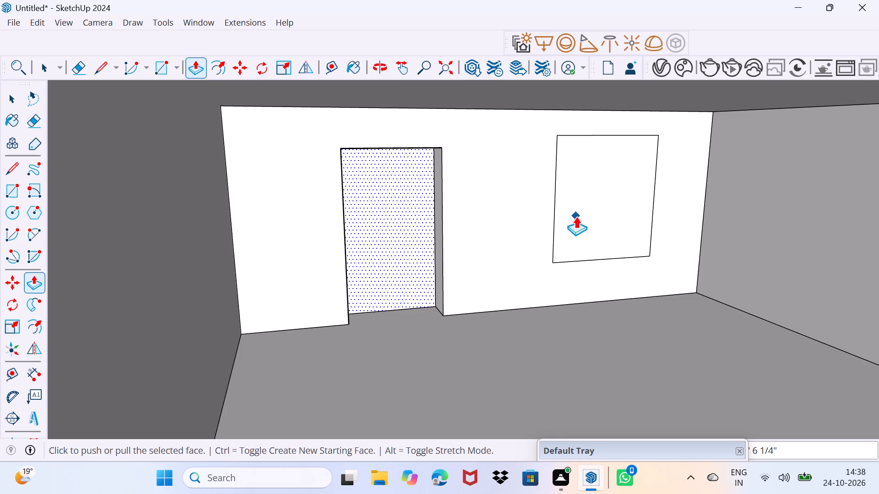
key(Escape)
Push the window face back into the wall to form a recessed window opening.
click(589, 217)
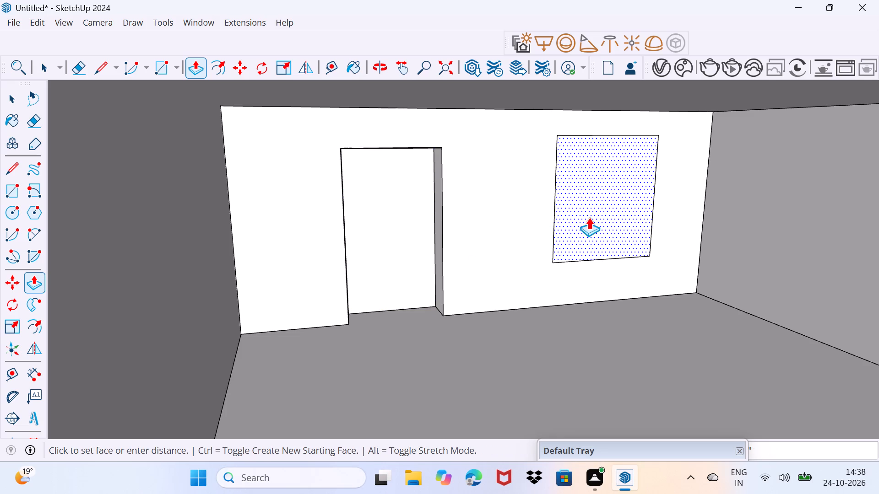
click(581, 204)
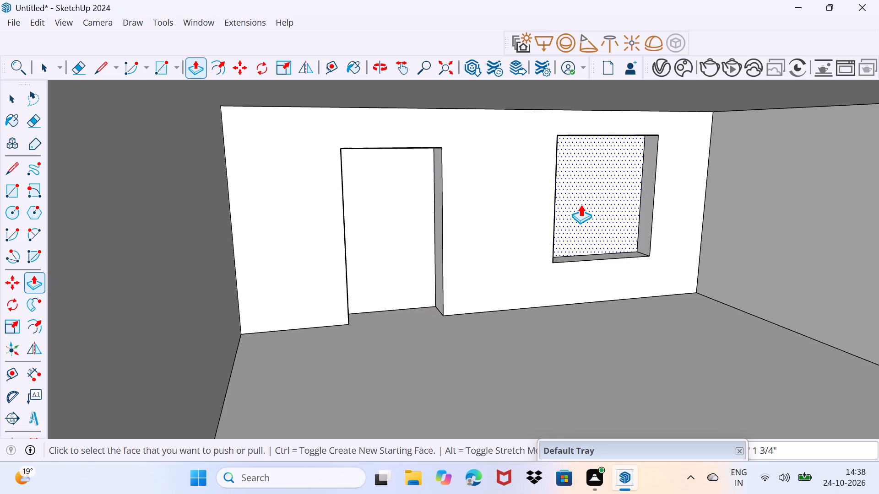
key(space)
Search 3D Warehouse for "doors", replacing the previous railing search term.
middle_drag(589, 216, 525, 207)
click(204, 25)
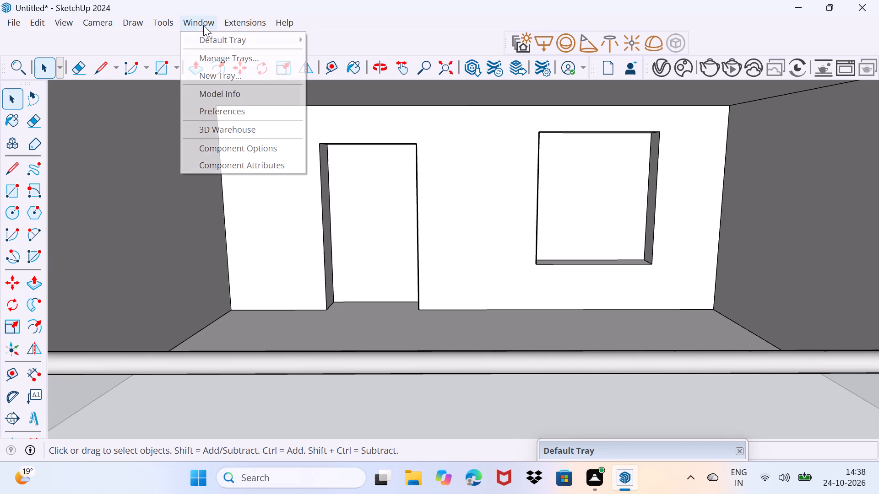
click(256, 134)
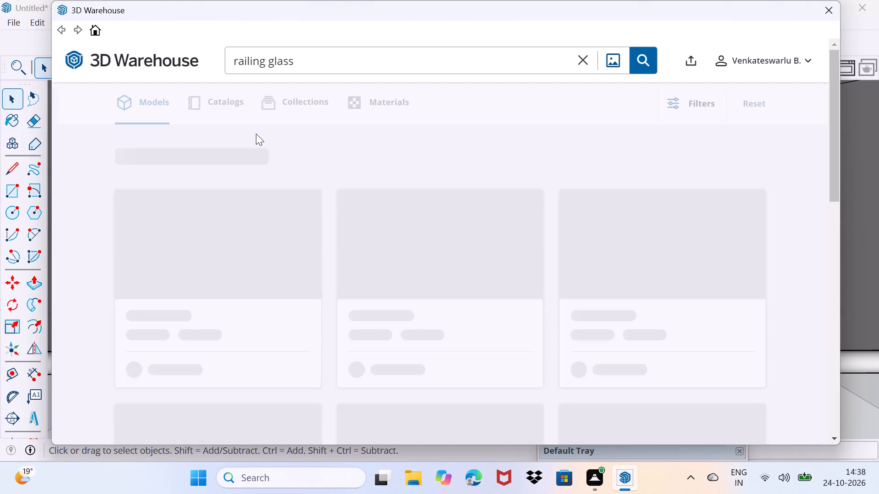
click(314, 63)
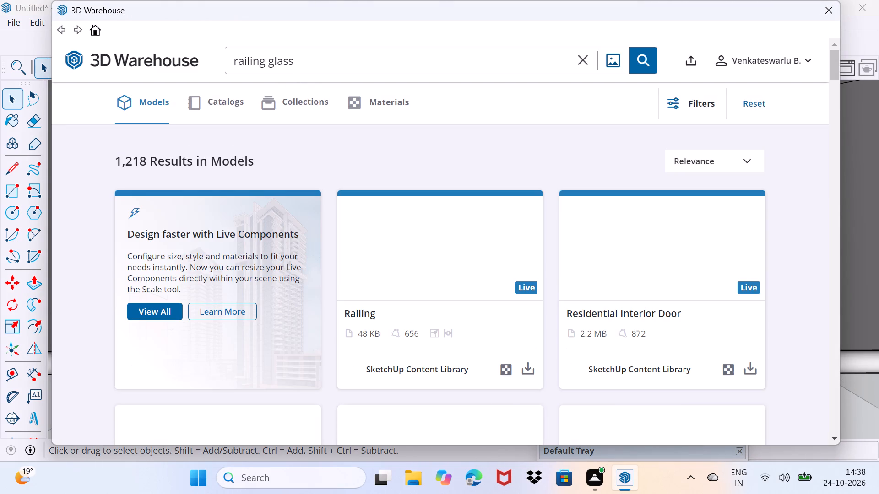
key(BackSpace)
key(BackSpace)
key(BackSpace)
key(BackSpace)
key(BackSpace)
key(BackSpace)
key(BackSpace)
key(BackSpace)
key(BackSpace)
key(BackSpace)
key(BackSpace)
key(BackSpace)
key(BackSpace)
key(BackSpace)
key(BackSpace)
key(BackSpace)
key(BackSpace)
key(BackSpace)
key(BackSpace)
key(BackSpace)
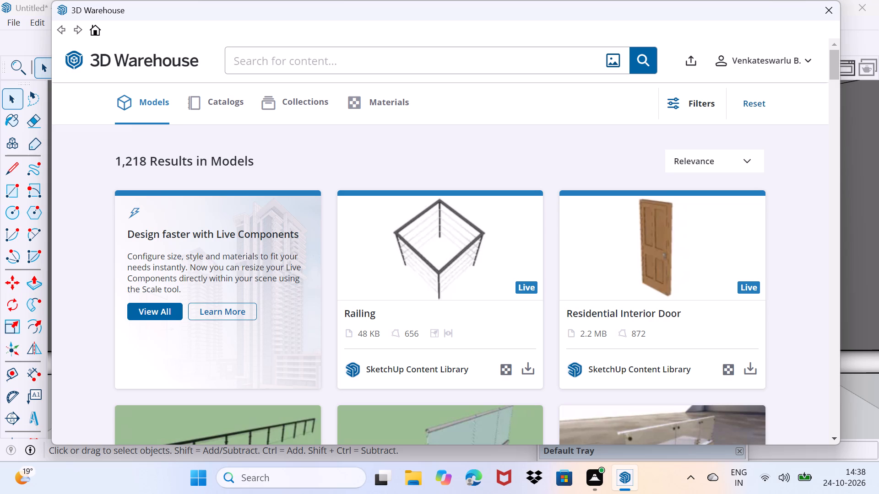
text(doo)
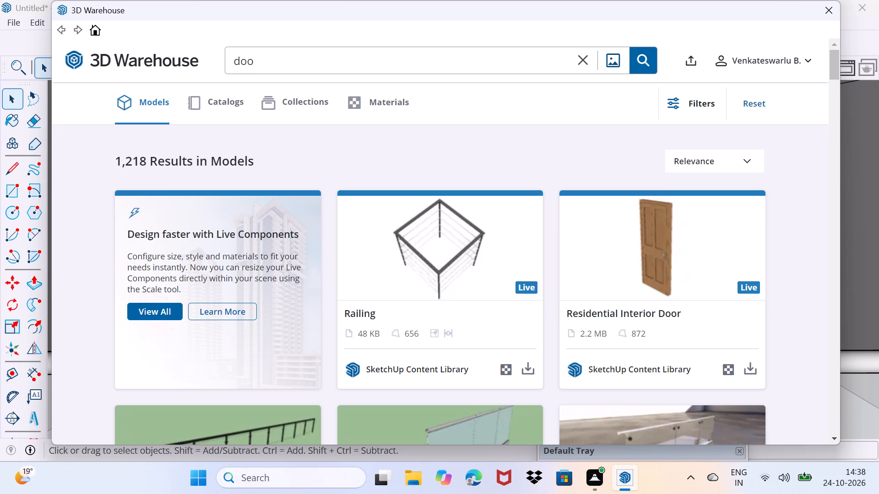
text(rs)
key(Return)
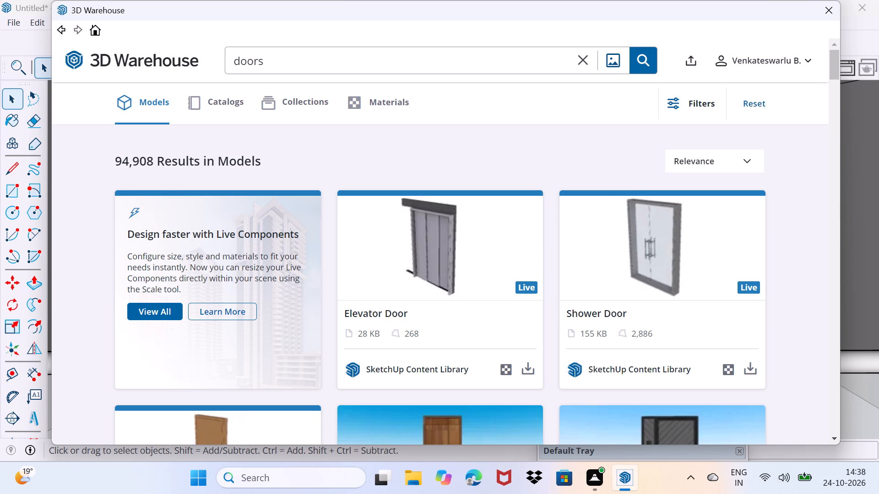
Browse the door results and download the 239 KB dark door with a long vertical bar handle directly into the model.
scroll(336, 115, down, 4)
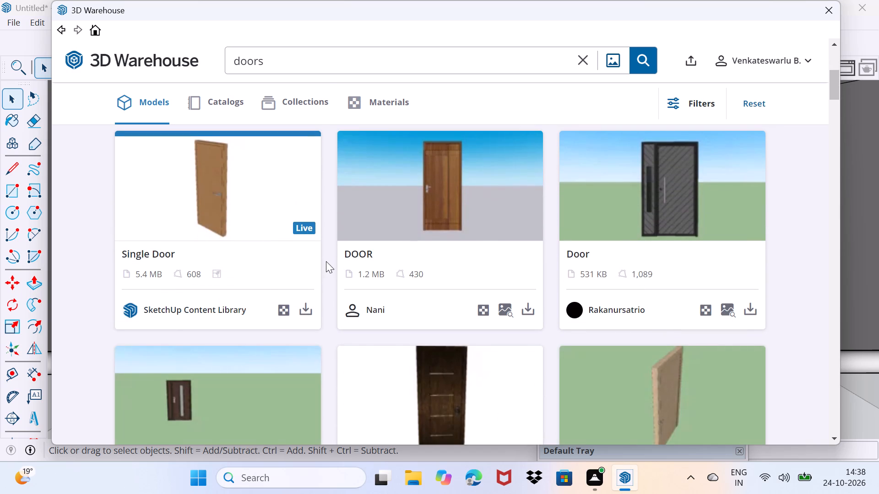
scroll(149, 362, down, 4)
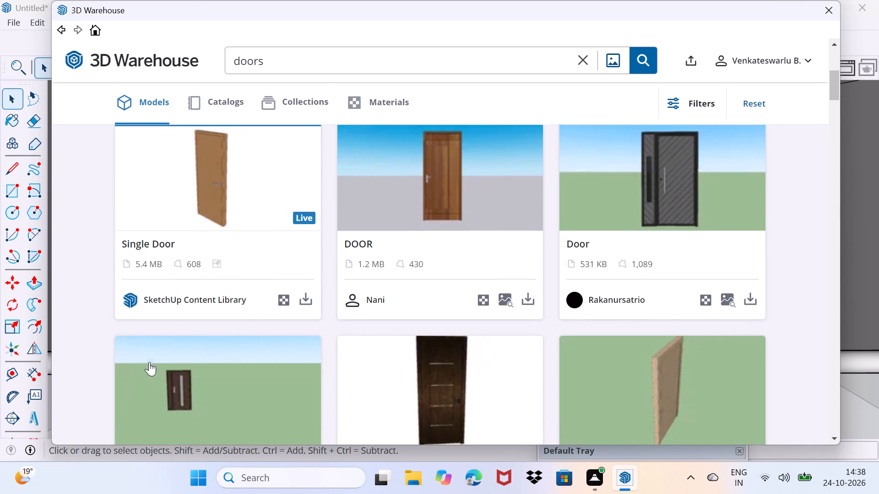
scroll(279, 326, down, 8)
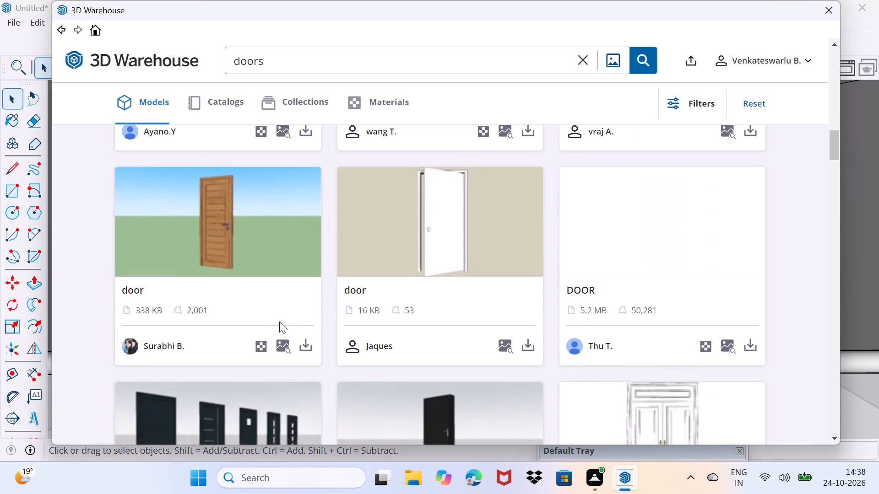
scroll(279, 322, down, 9)
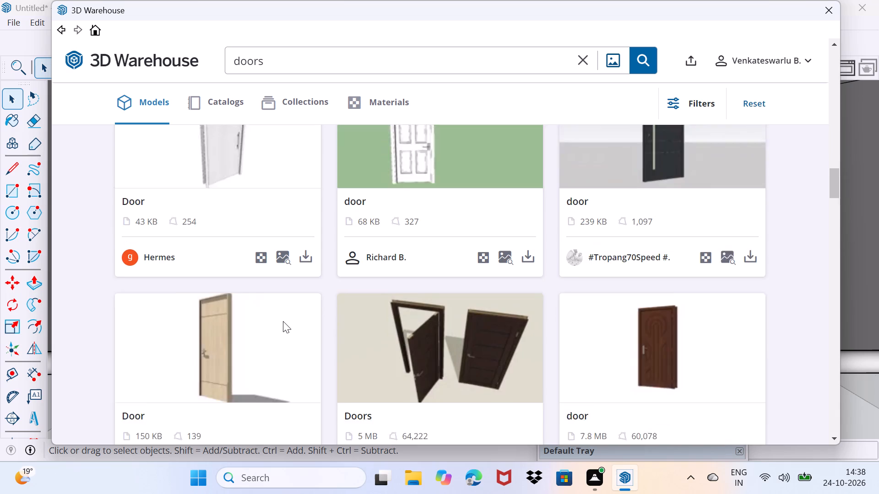
scroll(283, 321, up, 1)
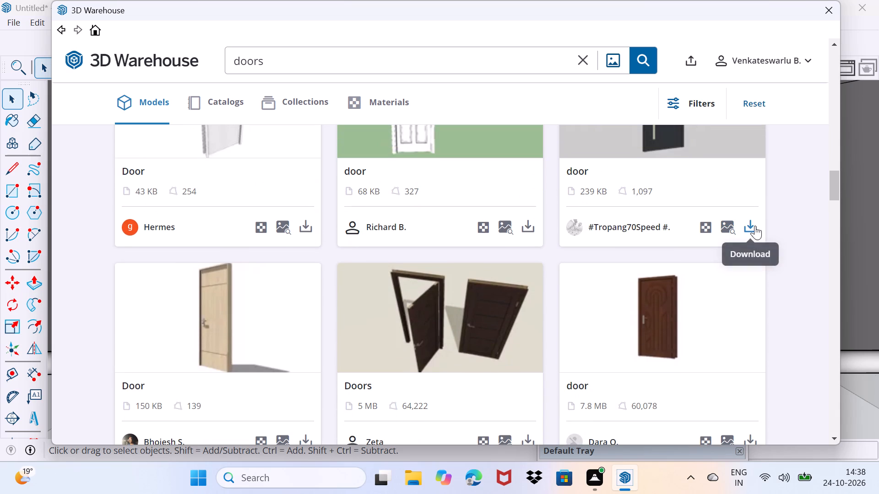
click(755, 226)
click(411, 243)
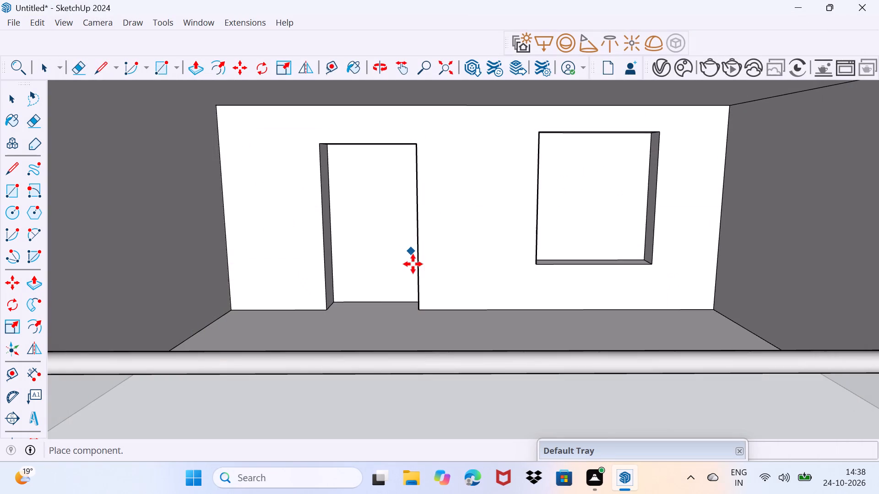
Place the dark door in the upper room's doorway, snapped to the opening's lower-left corner at the floor line.
scroll(326, 316, up, 6)
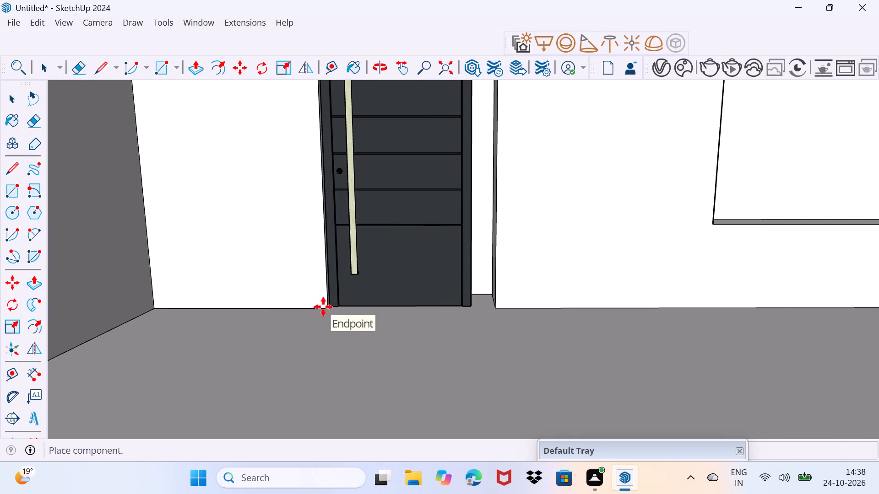
middle_drag(323, 307, 365, 370)
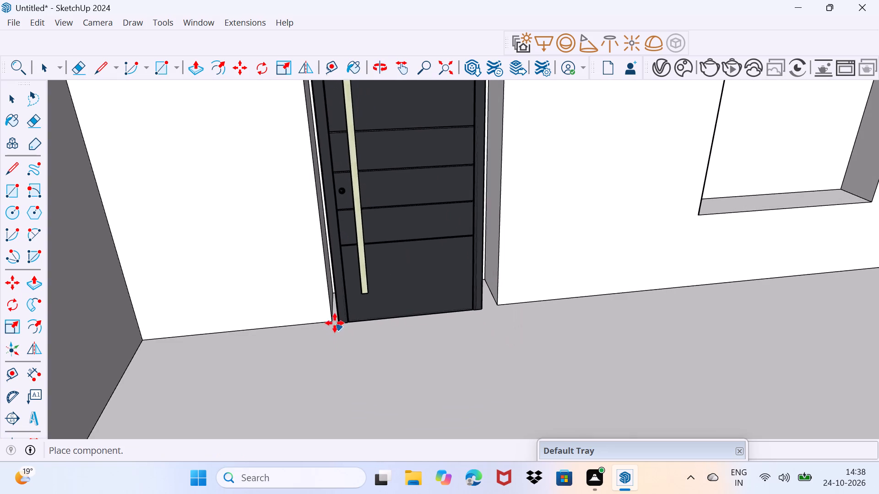
scroll(329, 331, up, 11)
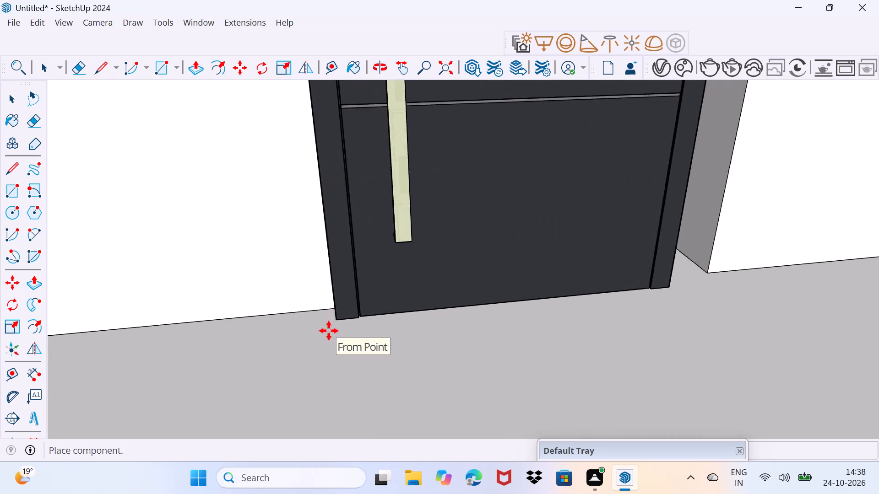
scroll(329, 331, up, 1)
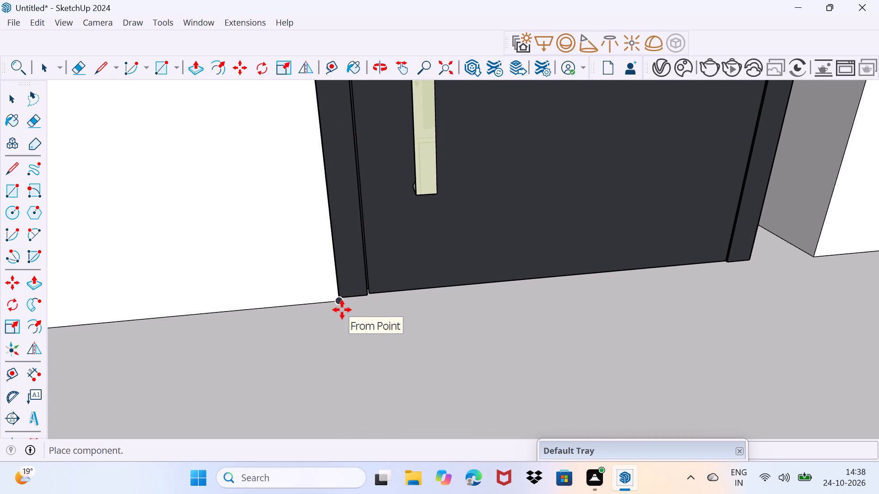
click(342, 310)
middle_drag(454, 265, 431, 280)
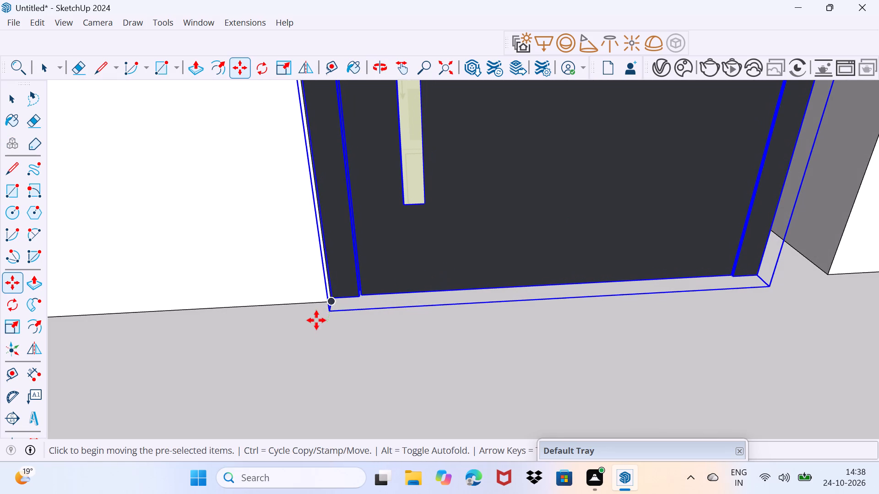
key(space)
Scale the door's width along the red axis by about 1.19 so it spans the doorway opening.
middle_drag(423, 276, 350, 285)
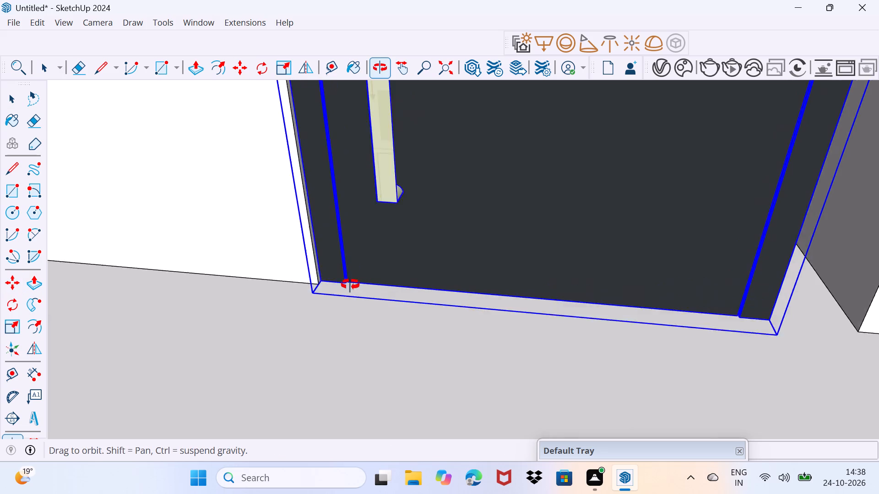
middle_drag(350, 285, 206, 301)
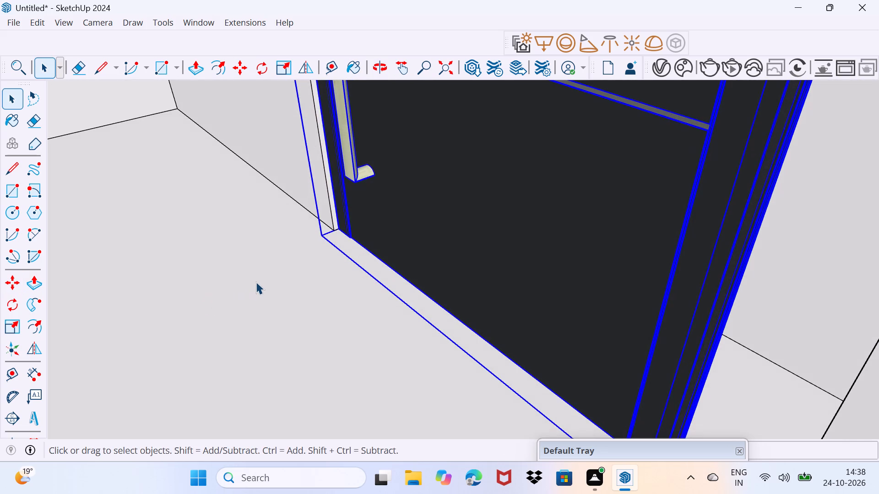
key(s)
scroll(514, 290, down, 6)
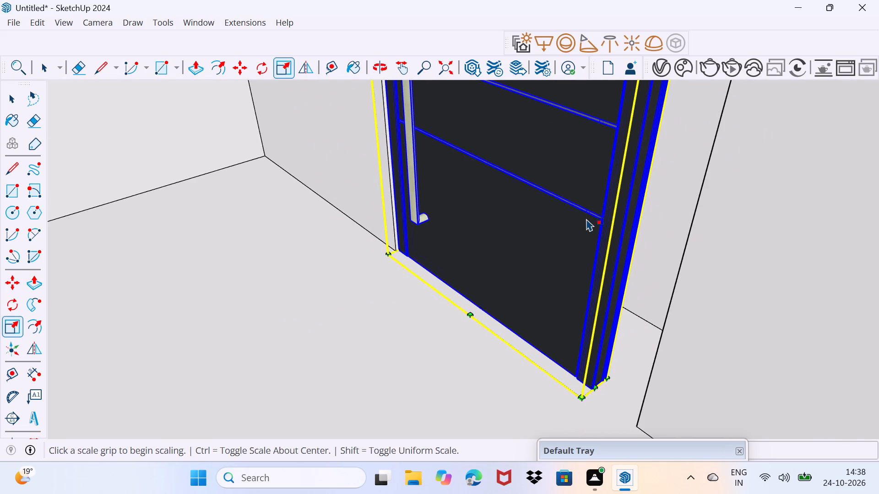
middle_drag(586, 219, 566, 276)
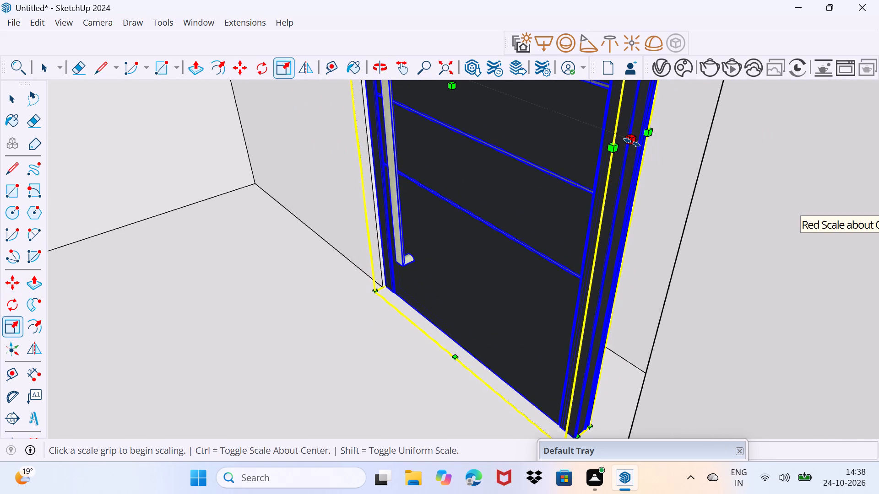
click(632, 142)
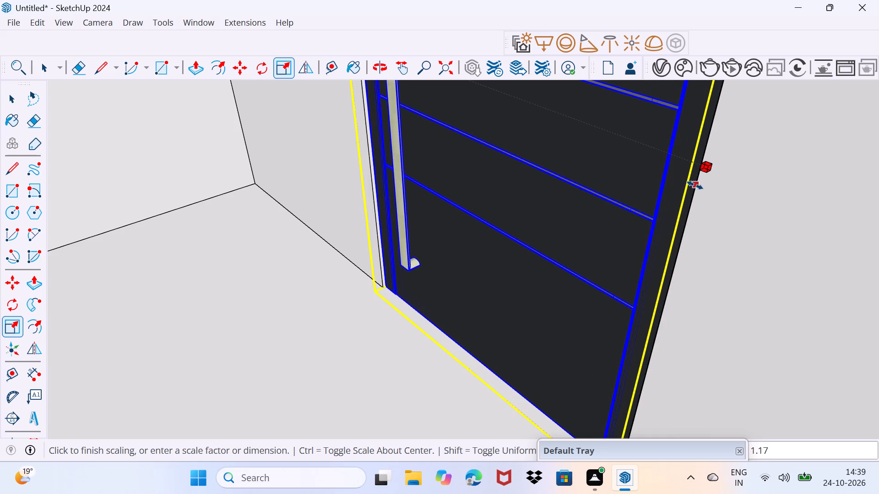
click(705, 193)
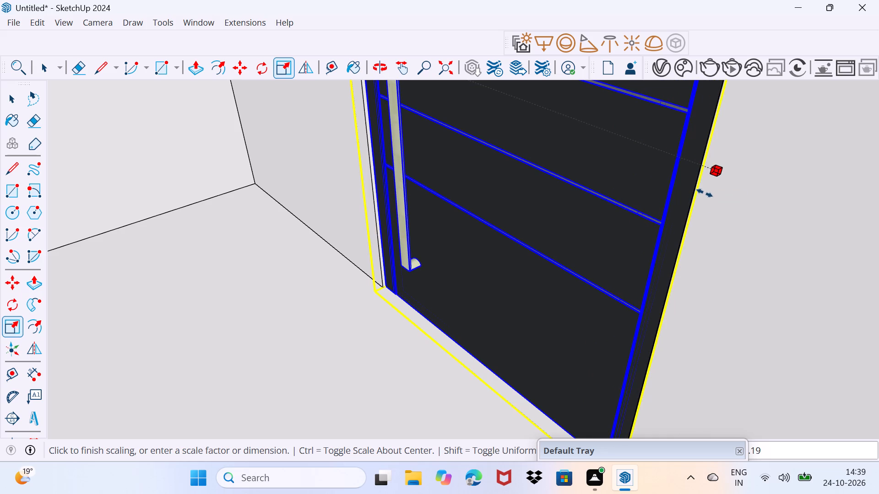
Scale the door's height upward by about 1.08 so it reaches the top of the doorway opening, and deselect it.
scroll(597, 159, down, 5)
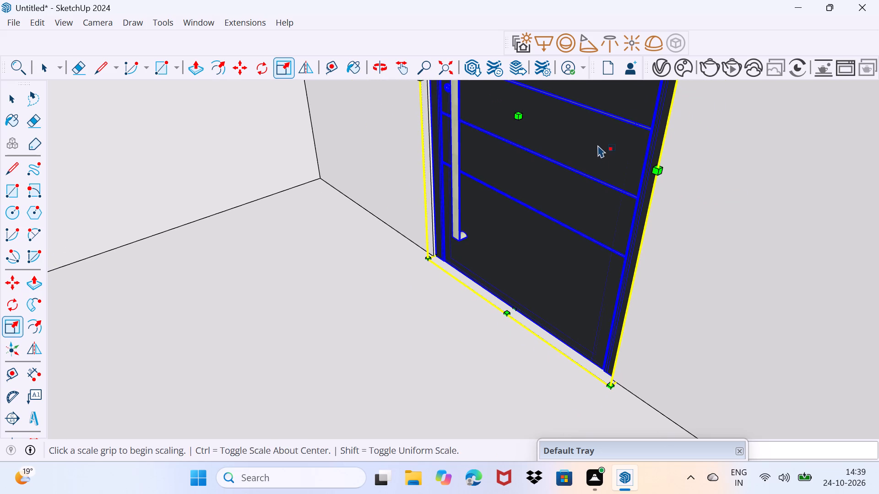
middle_drag(598, 143, 601, 372)
scroll(599, 229, down, 2)
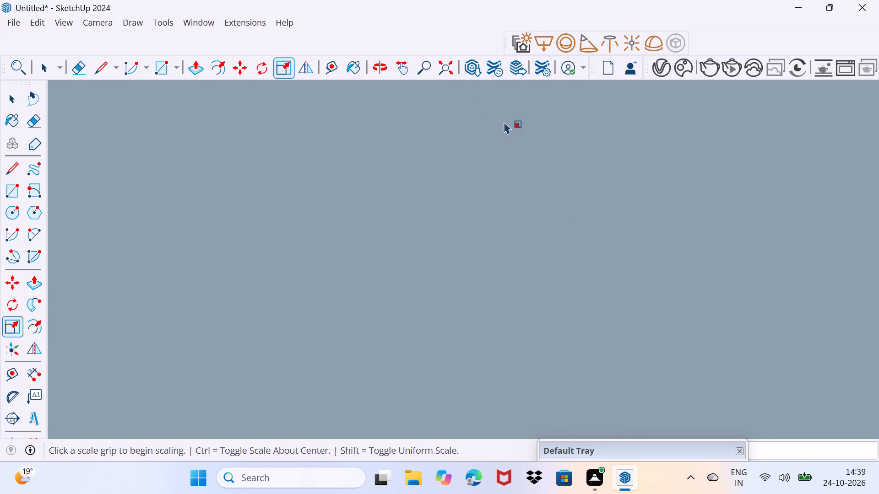
click(449, 70)
scroll(288, 166, up, 5)
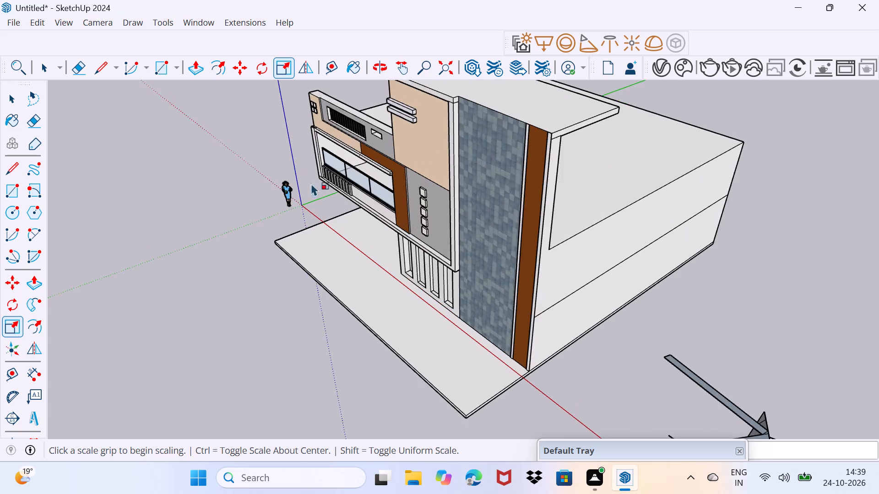
scroll(311, 183, up, 5)
middle_drag(306, 227, 408, 296)
scroll(388, 258, up, 2)
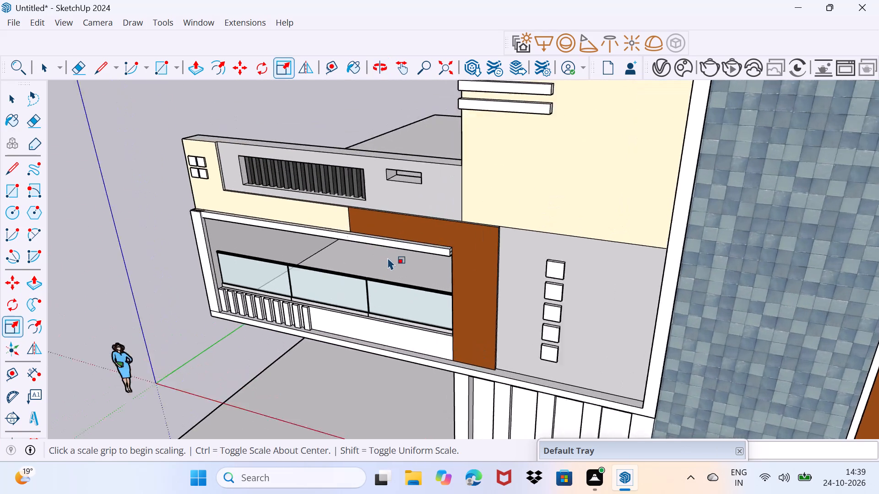
scroll(388, 258, up, 8)
middle_drag(386, 261, 380, 317)
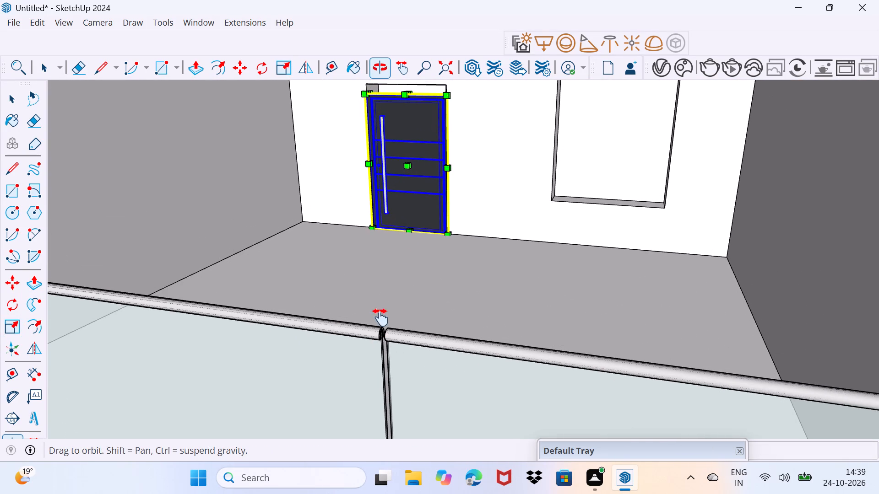
scroll(407, 130, up, 3)
middle_drag(407, 107, 395, 163)
shift+middle_drag(394, 164, 397, 141)
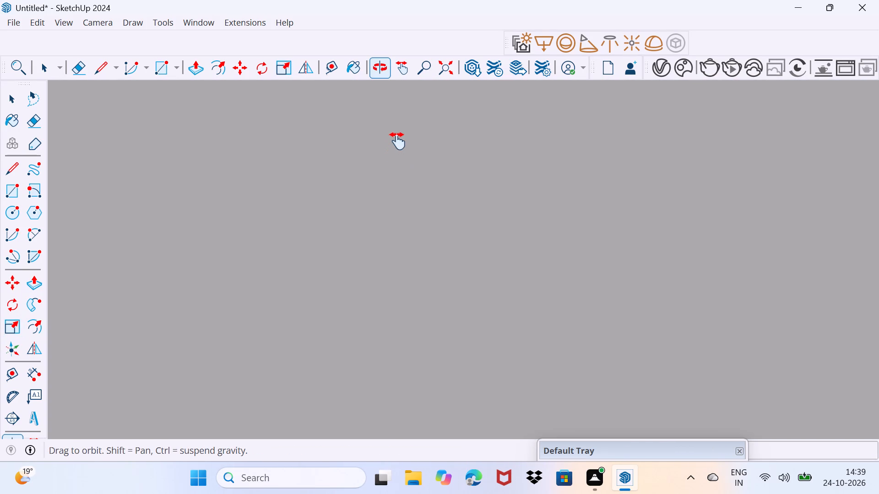
shift+middle_drag(397, 141, 399, 125)
middle_drag(412, 261, 436, 134)
middle_drag(394, 258, 439, 110)
middle_drag(388, 283, 434, 137)
middle_drag(388, 280, 431, 101)
middle_drag(396, 253, 408, 198)
scroll(399, 99, up, 4)
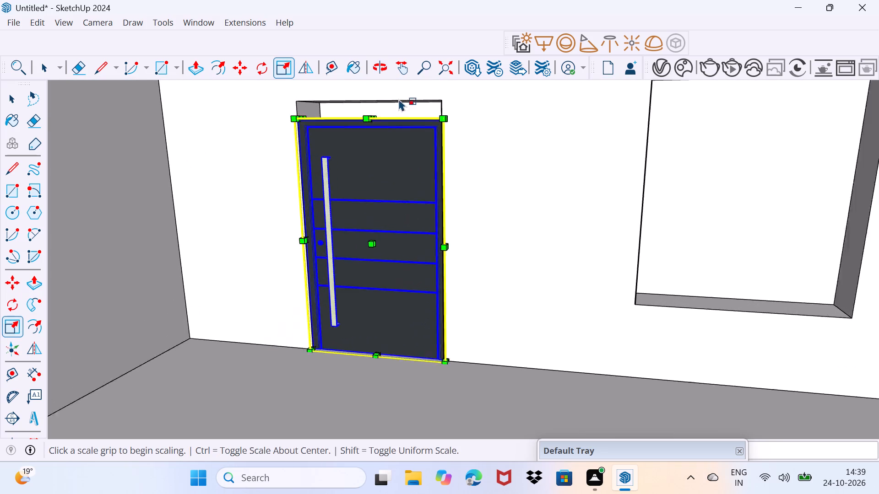
scroll(399, 99, up, 4)
middle_drag(365, 124, 357, 175)
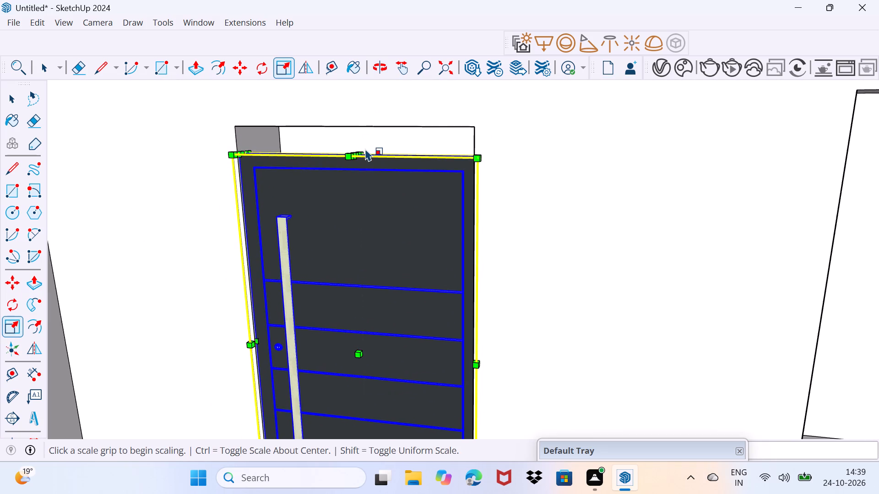
scroll(365, 149, up, 3)
click(353, 158)
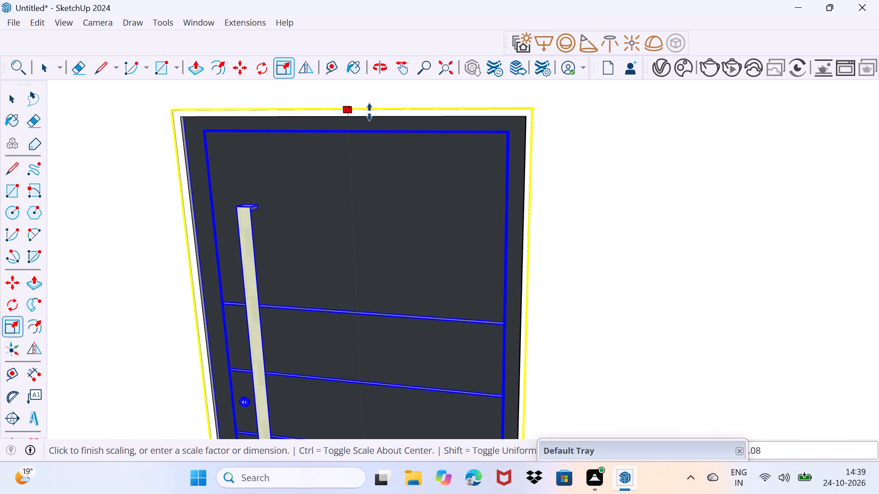
click(369, 115)
key(space)
drag(363, 177, 385, 120)
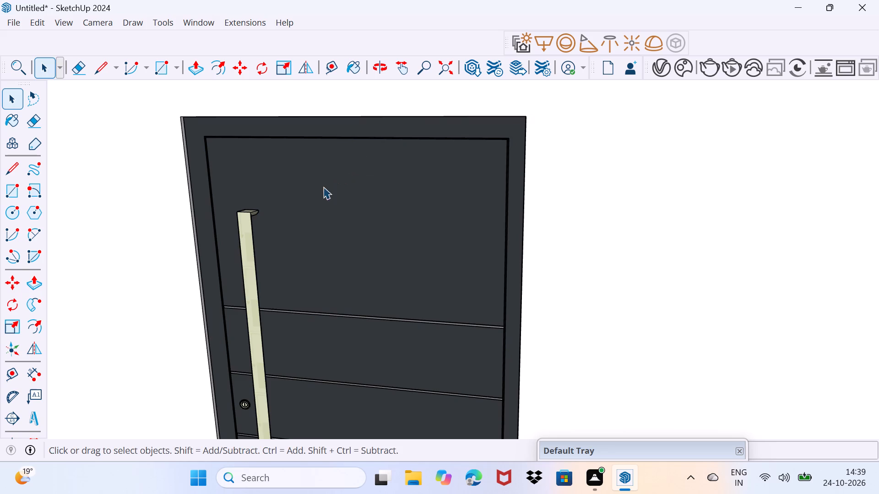
middle_drag(304, 199, 572, 175)
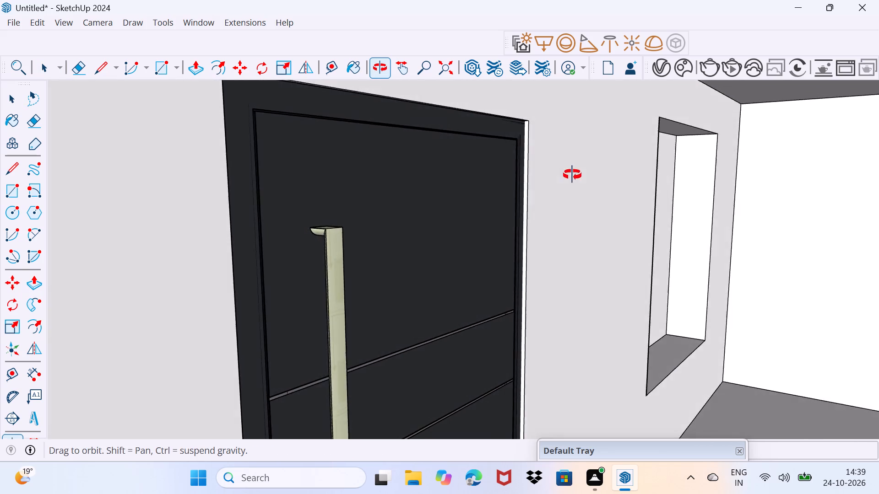
middle_drag(572, 175, 409, 228)
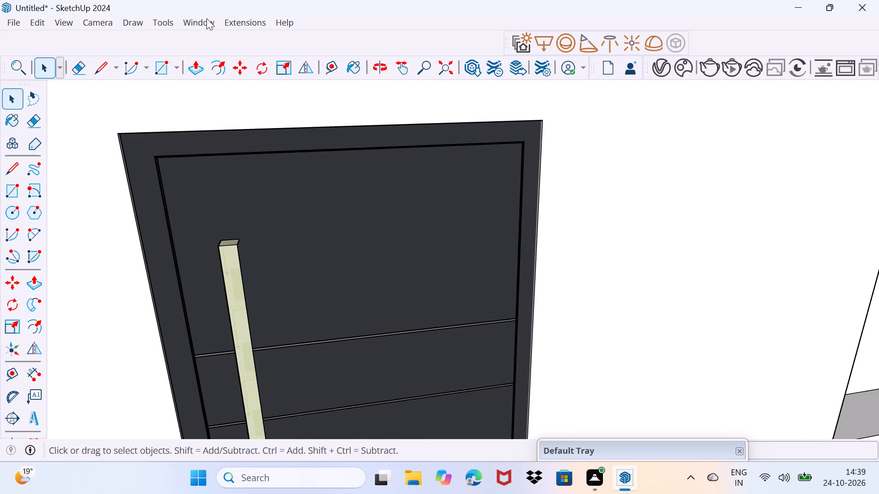
Open 3D Warehouse and replace the previous query with a search for "window".
click(206, 18)
click(236, 135)
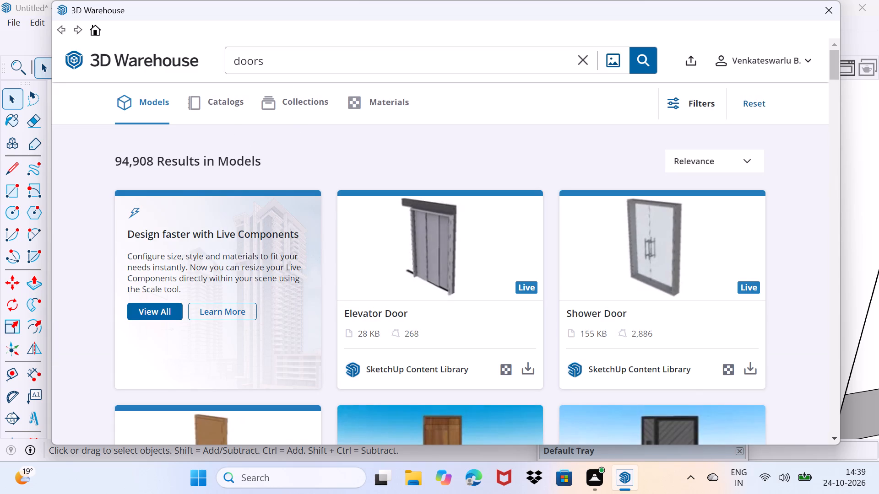
click(326, 62)
key(BackSpace)
key(BackSpace)
key(BackSpace)
key(BackSpace)
key(BackSpace)
key(BackSpace)
key(BackSpace)
key(BackSpace)
key(BackSpace)
key(BackSpace)
key(BackSpace)
key(BackSpace)
key(BackSpace)
key(BackSpace)
key(w)
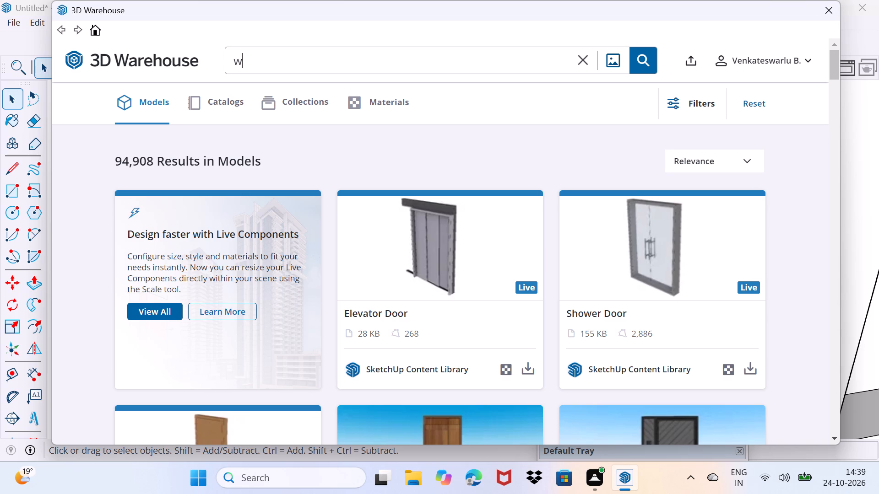
text(ind)
key(o)
key(w)
key(Return)
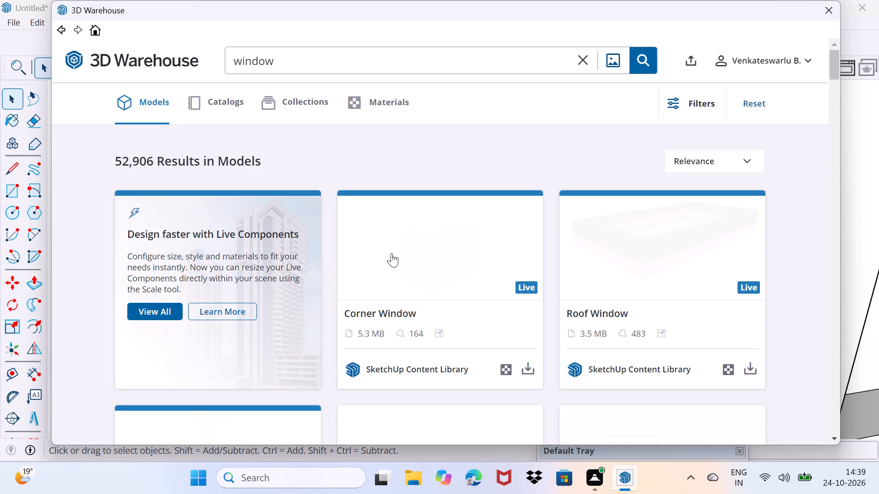
Browse the window results and download the 60 KB white two-pane window with a projecting sill directly into the model.
scroll(383, 282, down, 6)
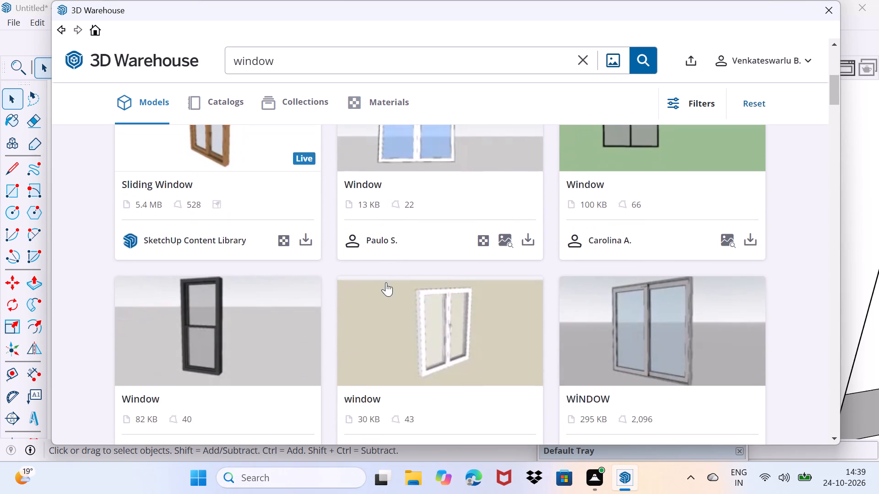
scroll(390, 278, down, 8)
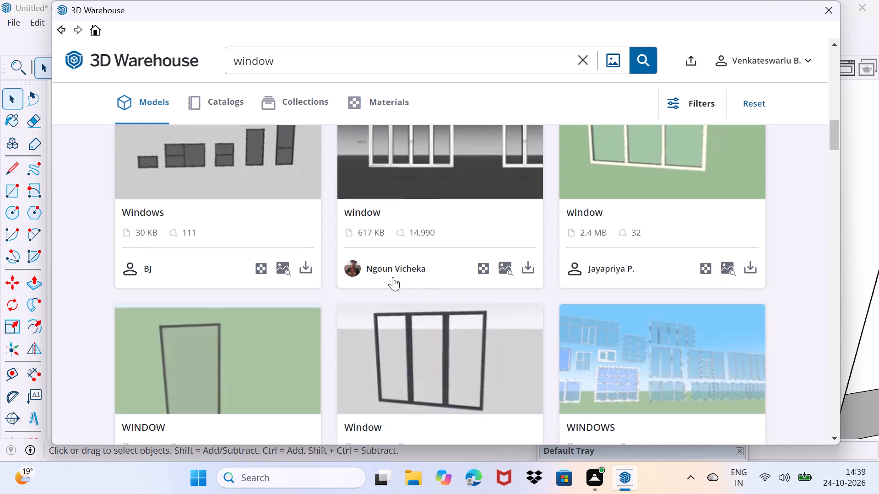
scroll(393, 277, down, 9)
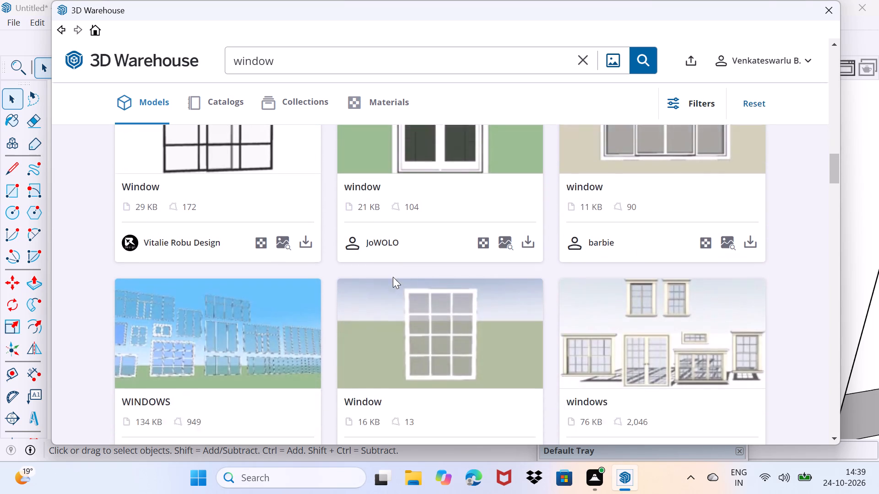
scroll(393, 277, down, 2)
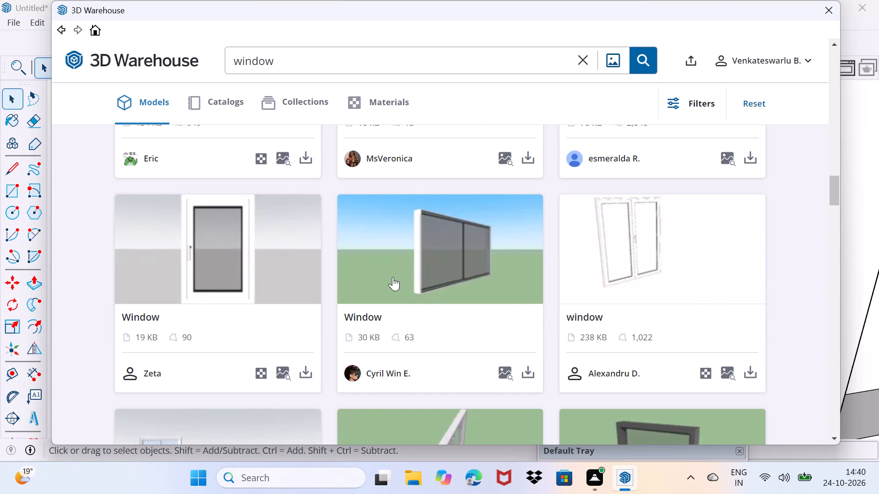
scroll(380, 277, up, 4)
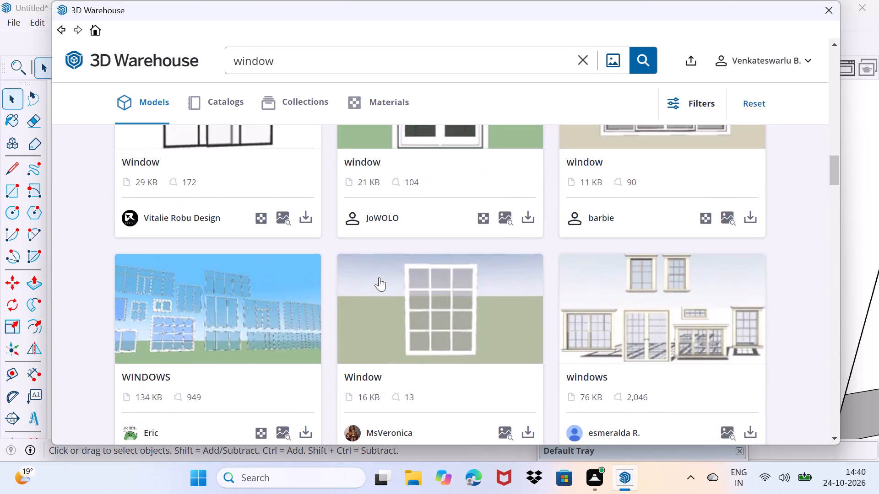
scroll(379, 285, down, 2)
scroll(379, 285, up, 8)
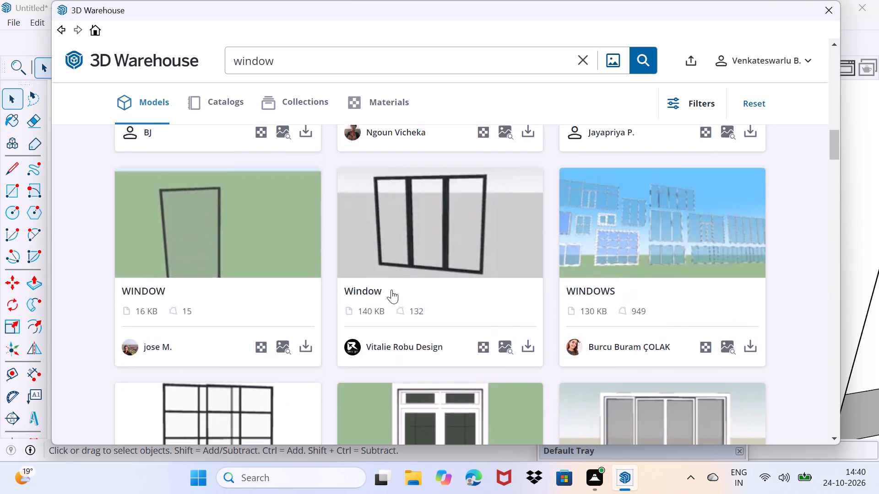
scroll(391, 290, up, 1)
scroll(391, 290, down, 15)
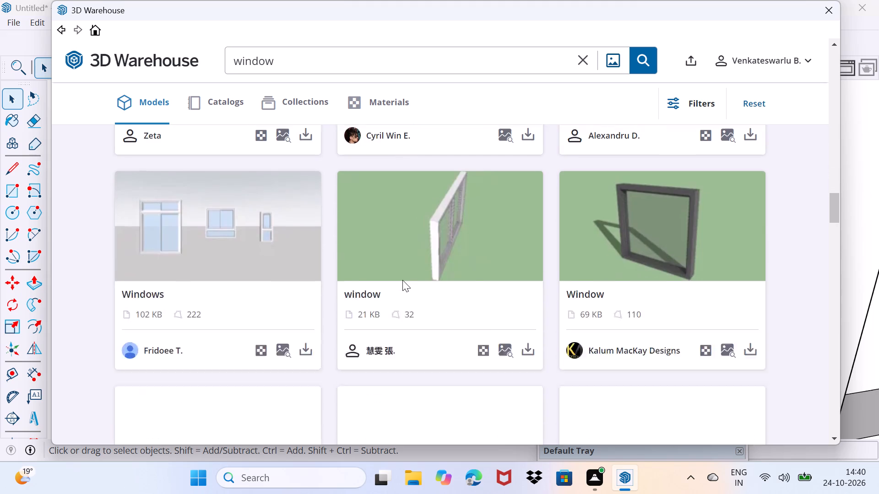
scroll(402, 280, down, 8)
scroll(402, 280, up, 3)
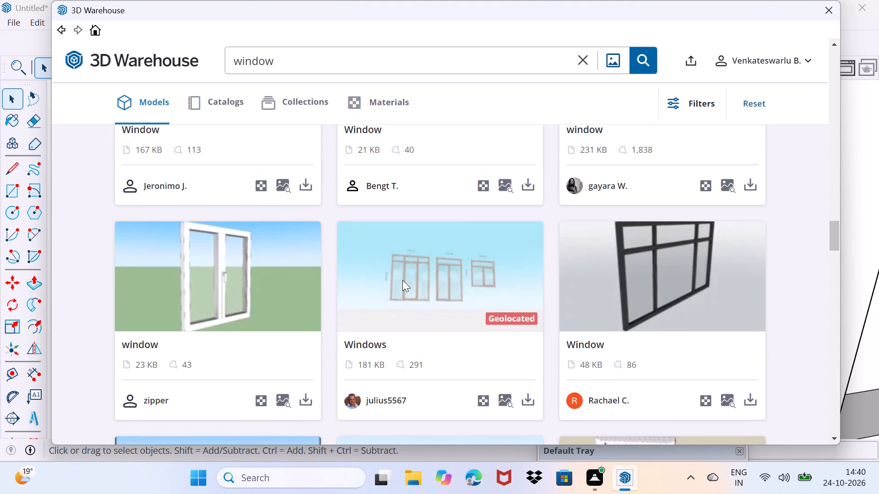
scroll(402, 280, down, 6)
scroll(402, 280, up, 5)
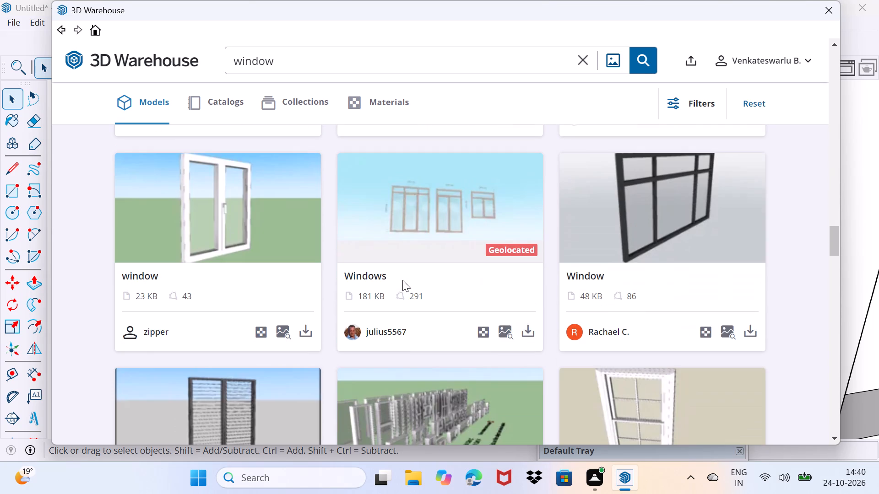
scroll(287, 275, up, 6)
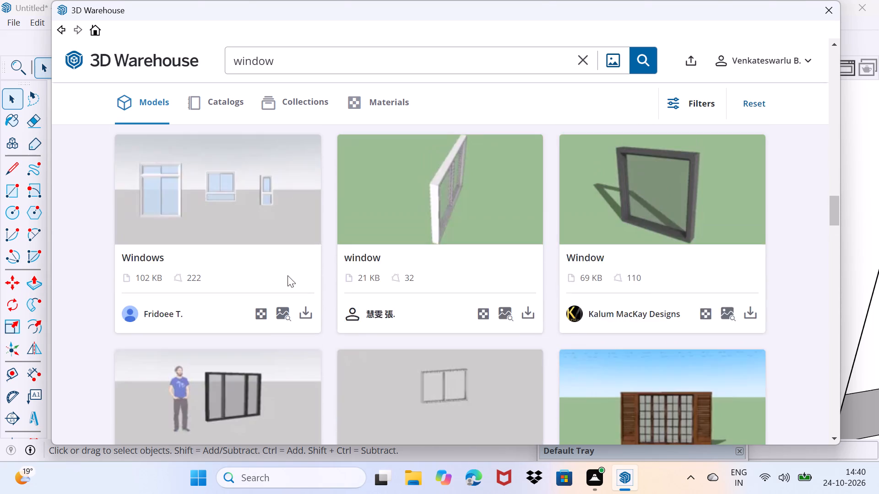
scroll(288, 275, up, 12)
scroll(289, 272, down, 6)
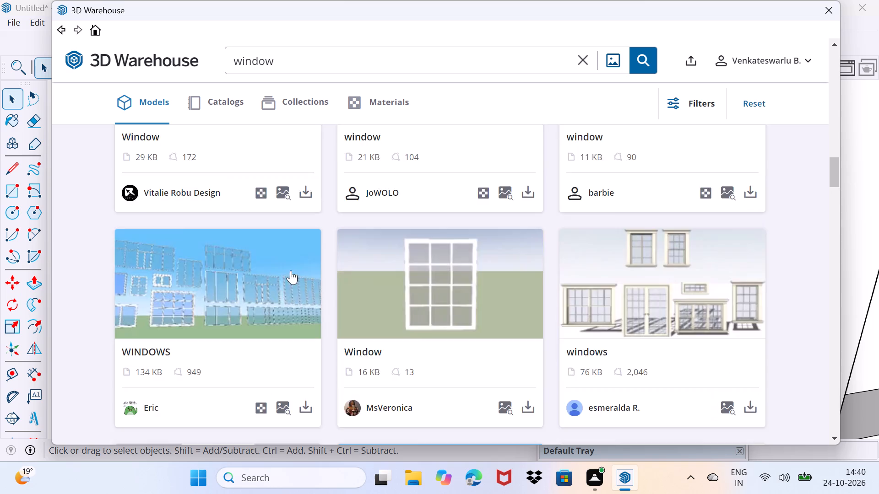
scroll(293, 268, down, 16)
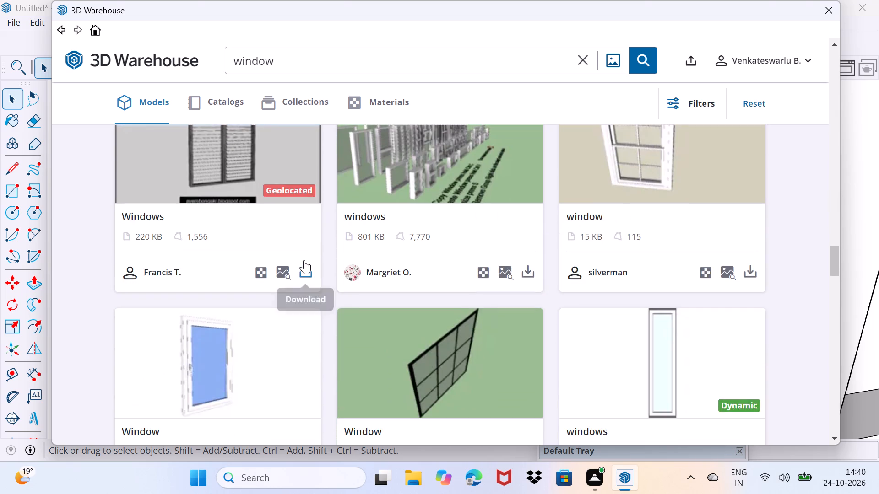
scroll(304, 260, down, 5)
scroll(388, 268, down, 4)
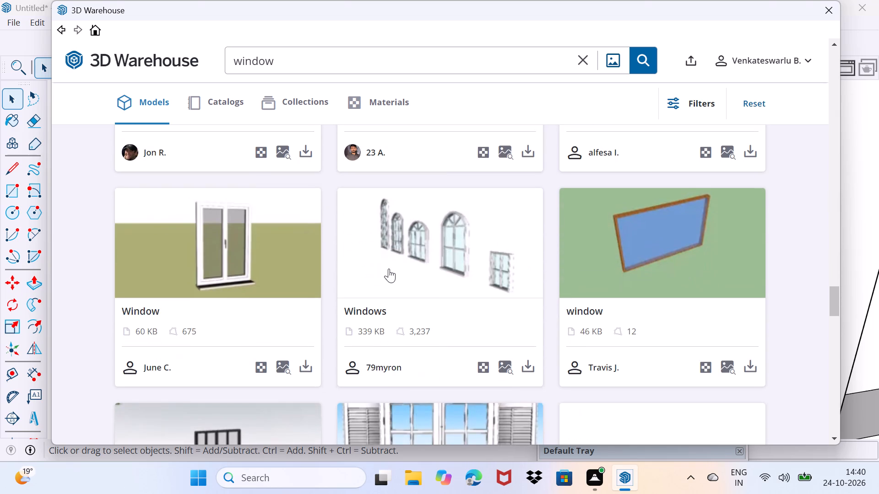
scroll(389, 268, up, 1)
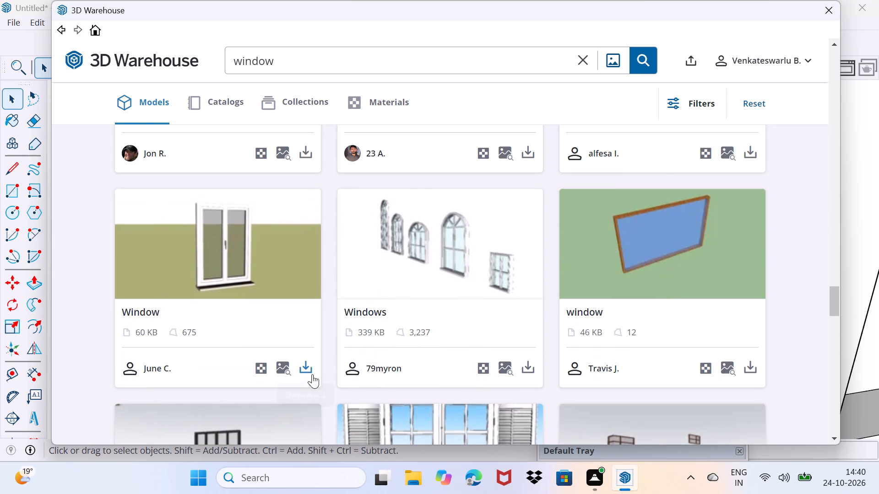
click(312, 372)
click(391, 245)
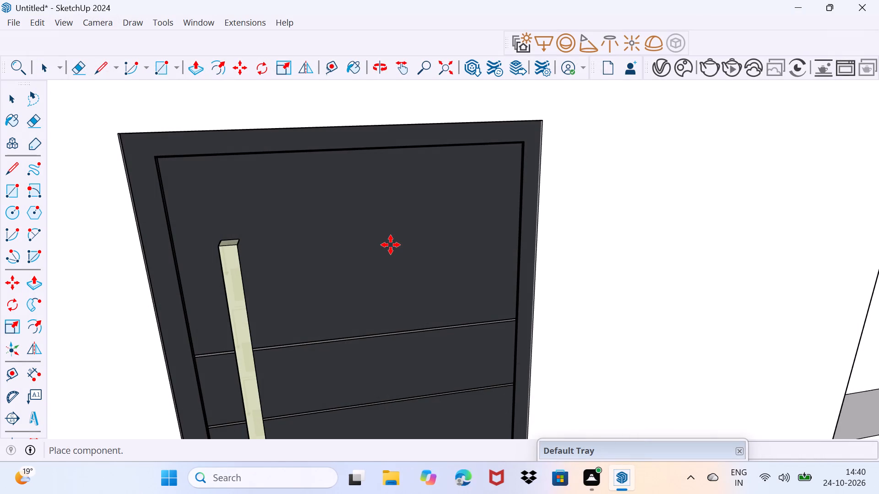
Place the downloaded window in the upper-floor balcony room, in front of the back wall near its window opening.
scroll(383, 238, down, 2)
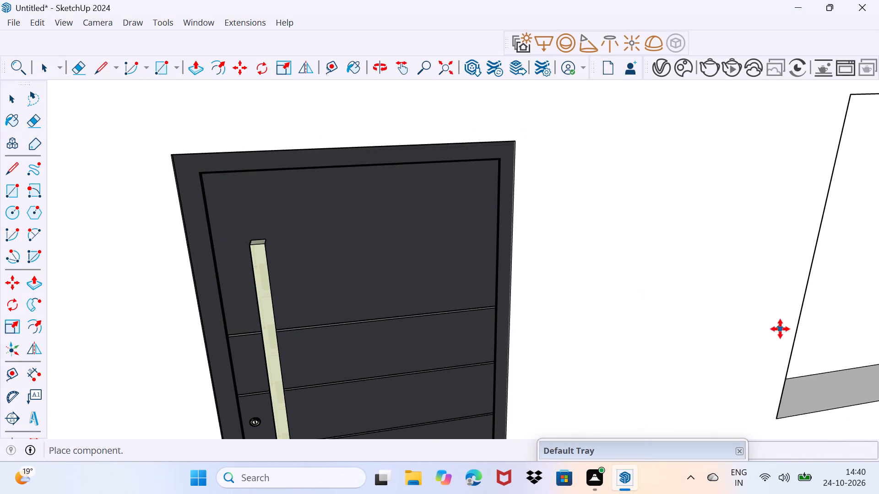
scroll(537, 273, down, 1)
scroll(702, 287, down, 1)
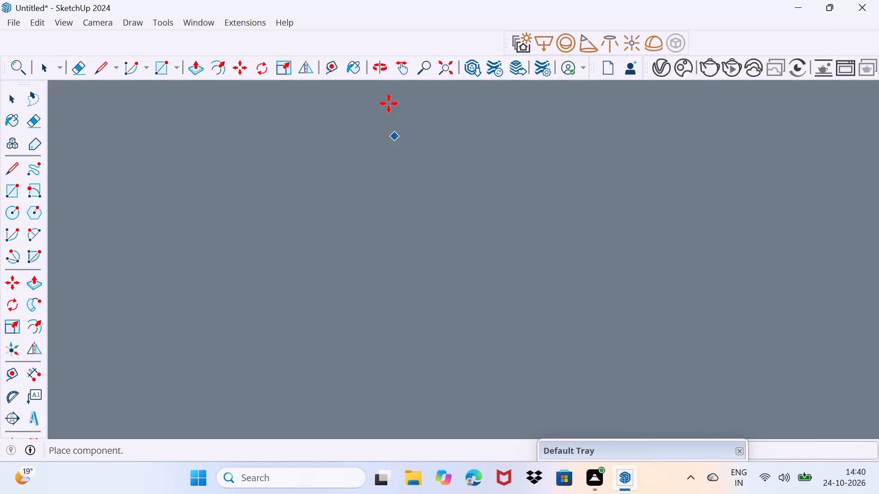
click(442, 73)
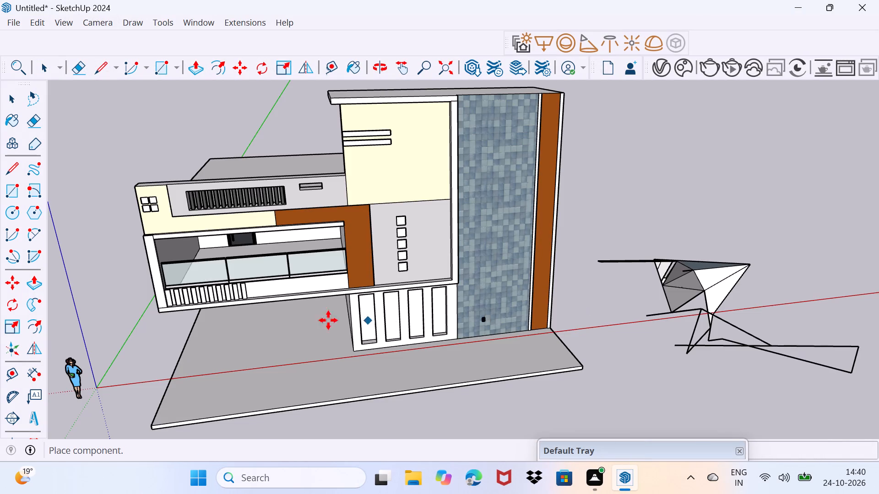
scroll(282, 298, up, 5)
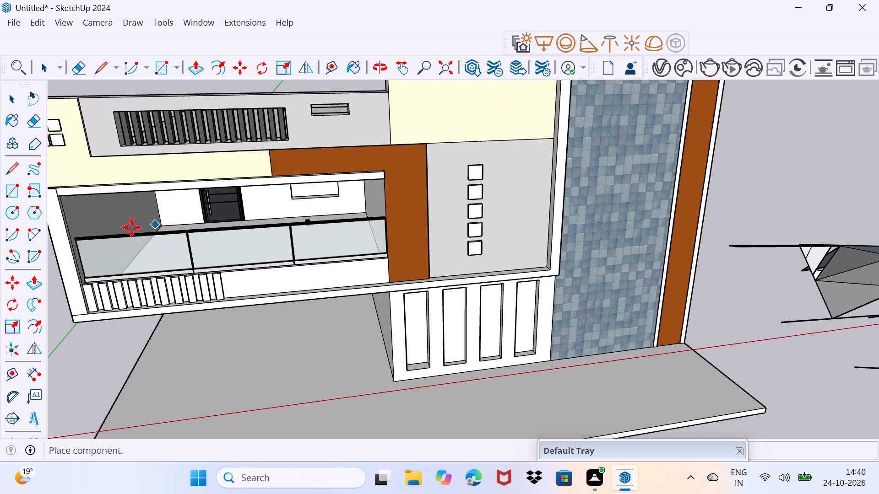
click(100, 212)
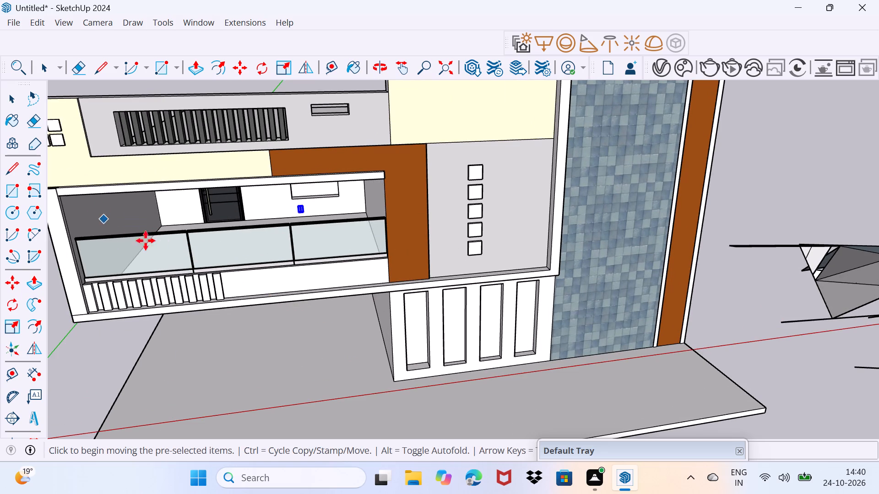
Scale the small window up uniformly from its upper corner to several times its size, larger than the wall's window opening.
scroll(300, 230, up, 10)
middle_drag(265, 197, 290, 203)
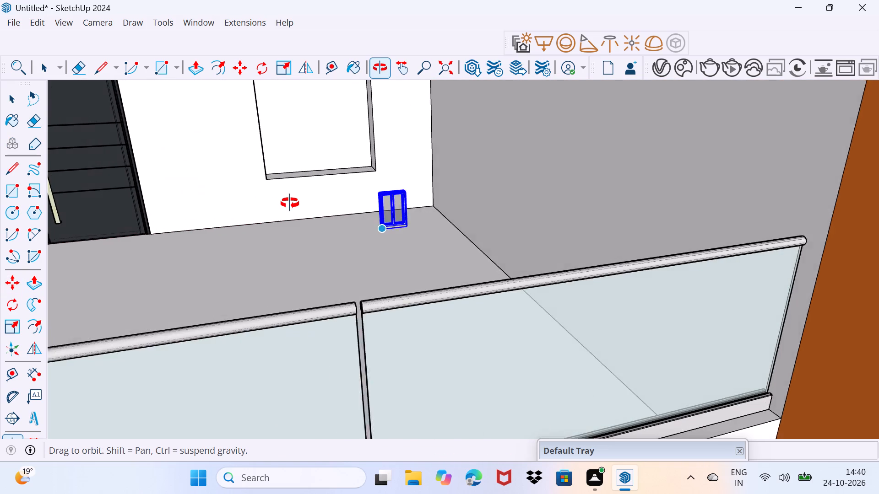
middle_drag(290, 203, 290, 200)
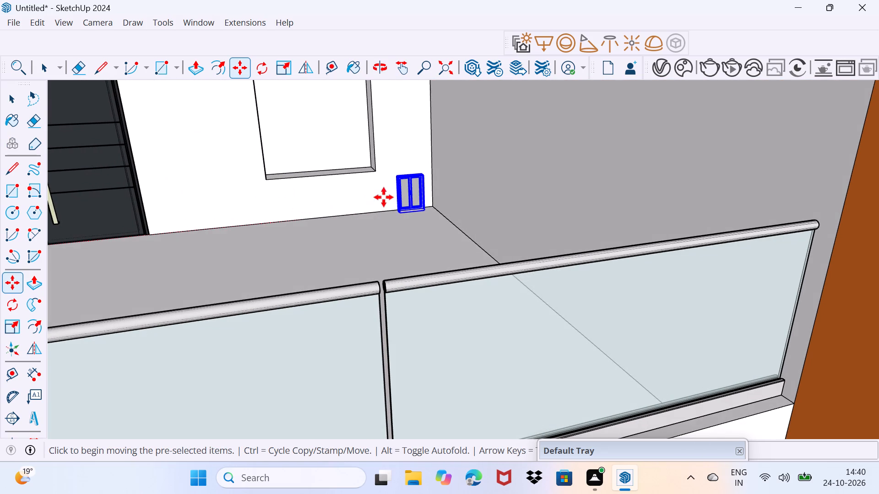
key(w)
key(s)
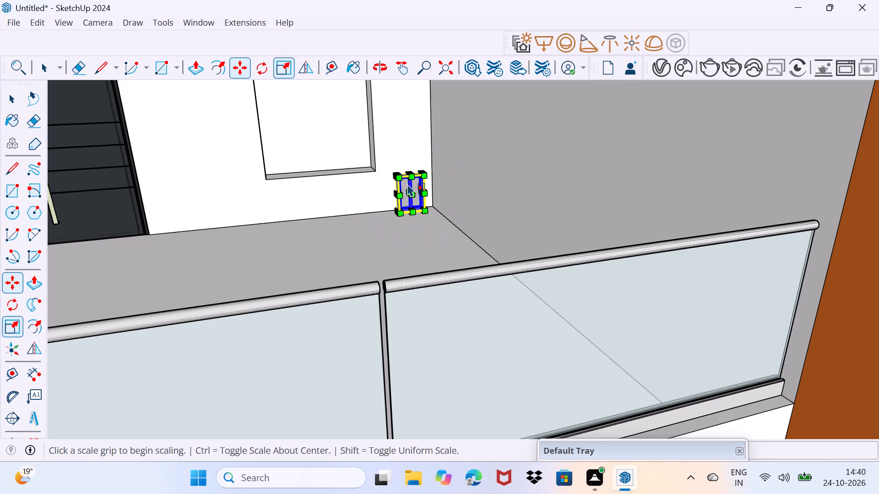
drag(398, 180, 366, 165)
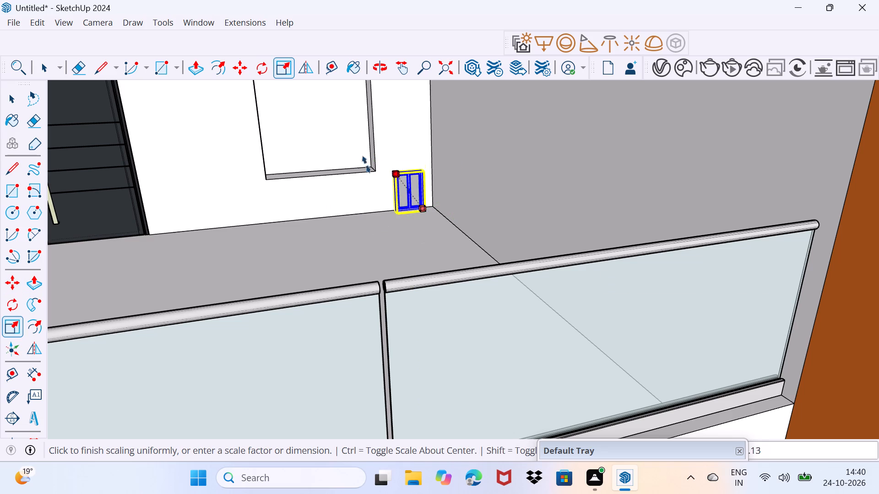
drag(366, 165, 111, 205)
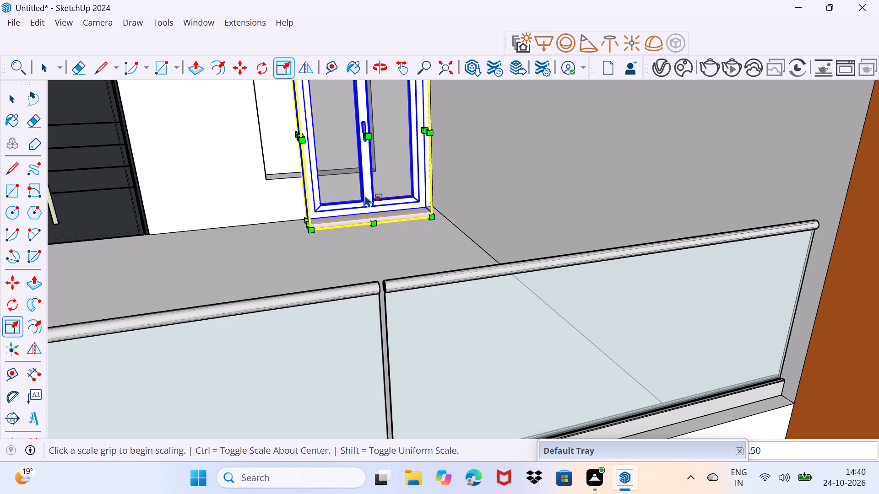
Open the window component for editing, delete the projecting sill at its base, and leave the component.
middle_drag(348, 207, 521, 236)
key(space)
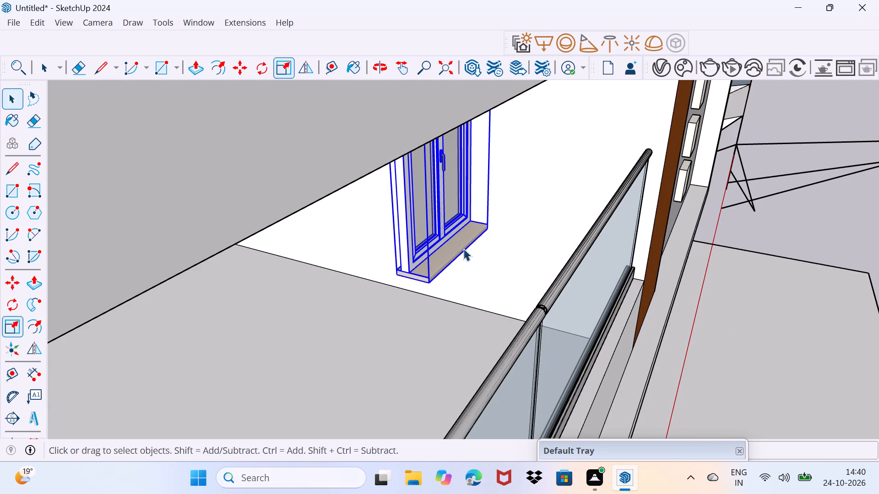
click(453, 249)
click(453, 249)
click(453, 249)
triple_click(452, 257)
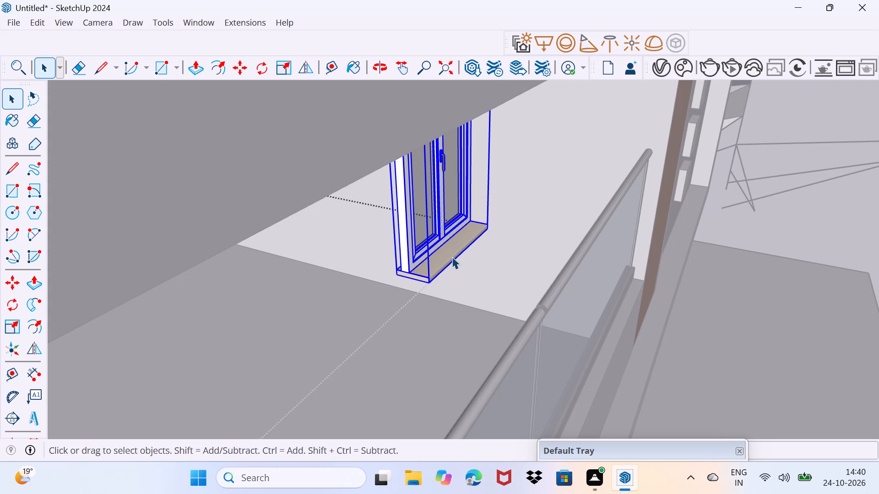
click(452, 257)
click(452, 257)
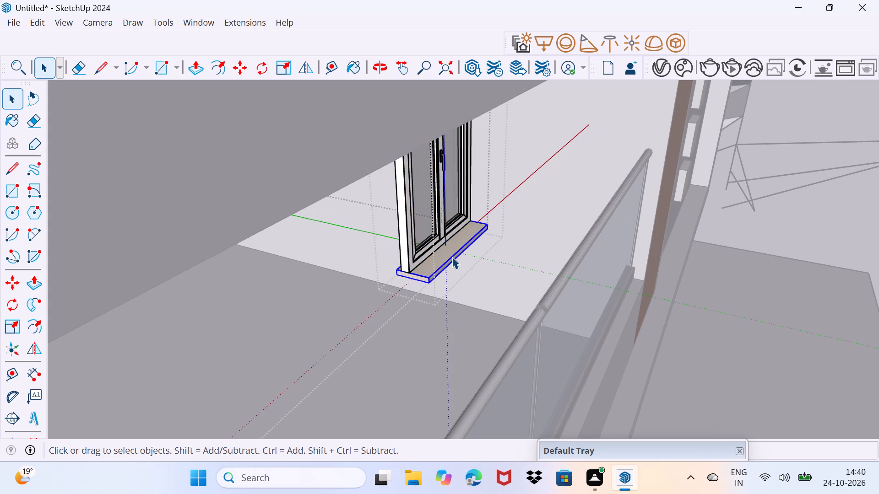
key(Delete)
double_click(437, 332)
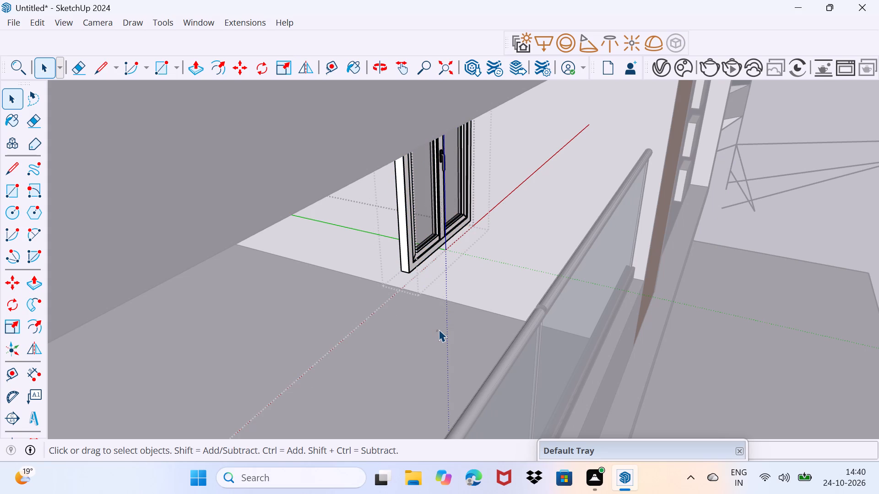
Move the two-pane window by its lower door-side corner onto the matching corner of the back wall's window opening.
double_click(439, 329)
drag(364, 364, 377, 346)
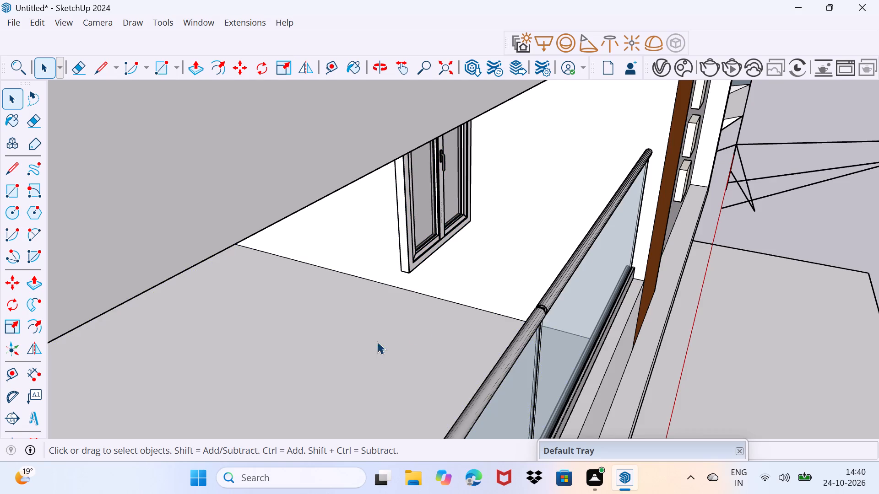
middle_drag(422, 329, 330, 341)
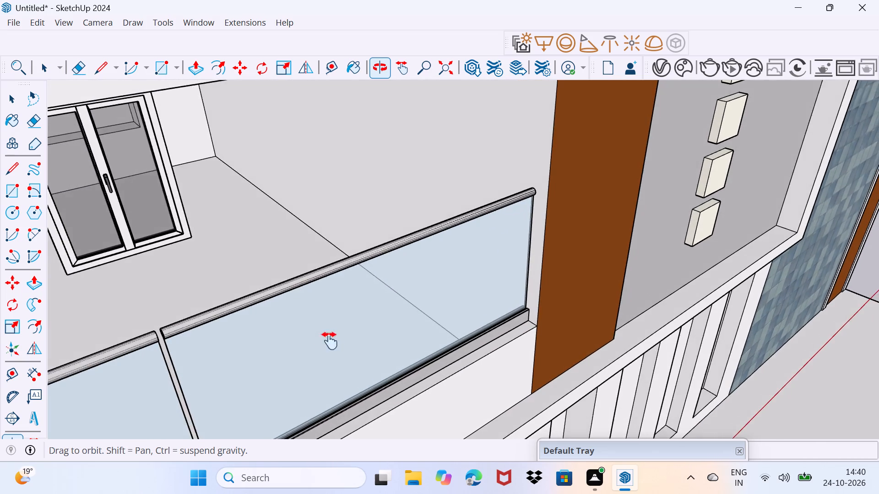
middle_drag(330, 341, 415, 374)
middle_drag(377, 367, 469, 406)
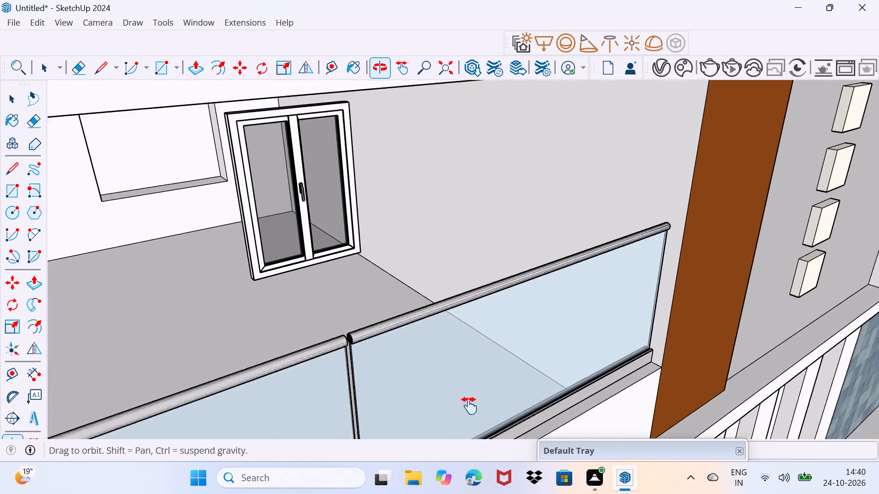
middle_drag(469, 406, 474, 417)
middle_drag(437, 397, 494, 373)
scroll(334, 301, up, 2)
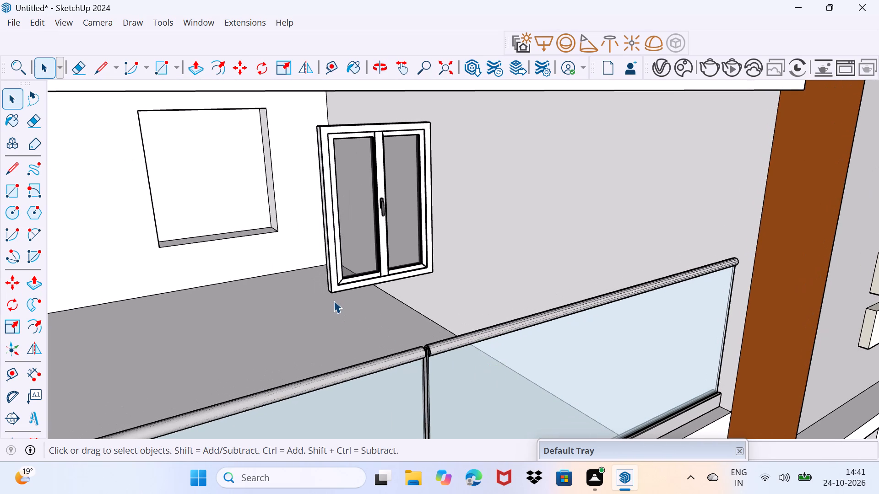
scroll(334, 301, up, 1)
scroll(334, 300, down, 2)
key(m)
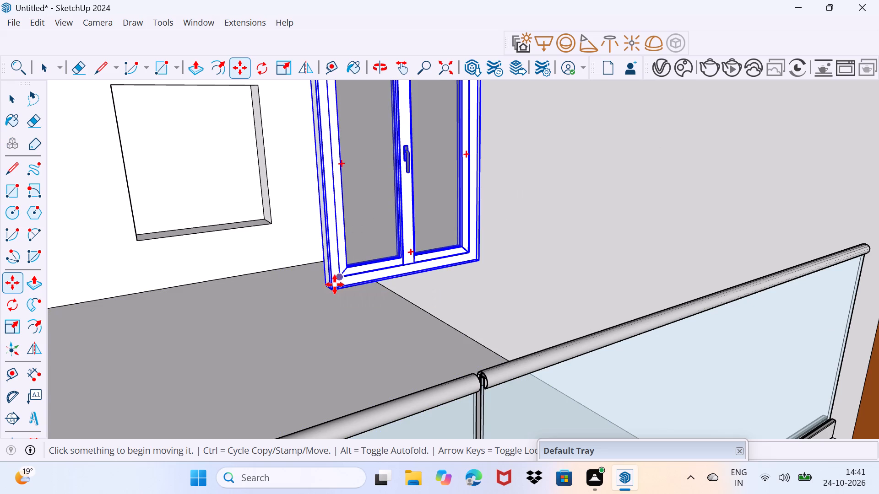
click(331, 290)
scroll(135, 231, up, 4)
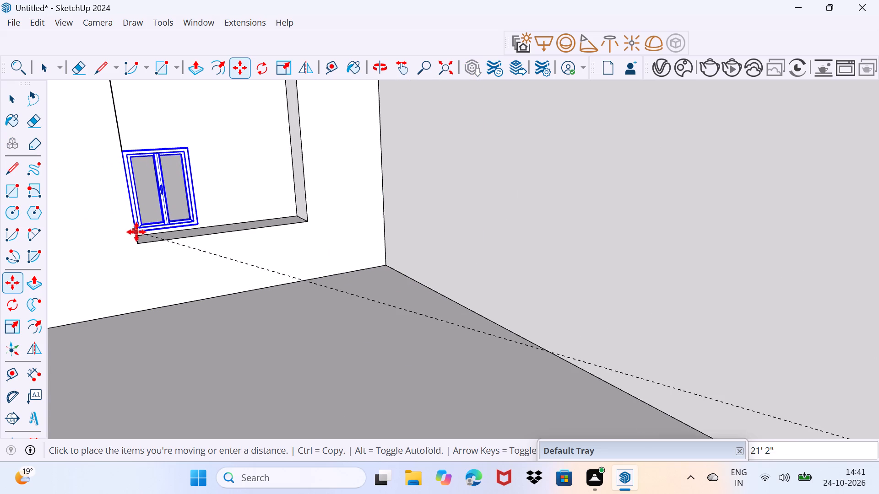
scroll(136, 232, up, 4)
click(142, 251)
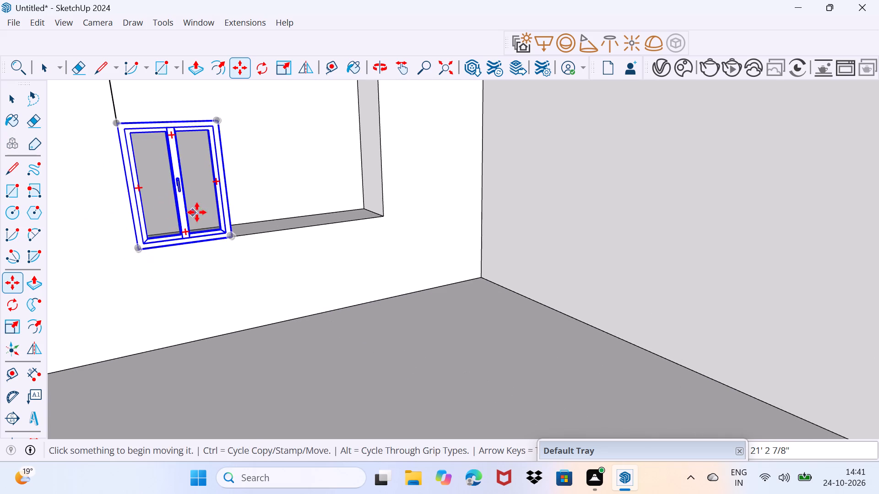
Stretch the window's width until it spans the full width of the wall opening.
middle_drag(197, 212, 106, 233)
scroll(266, 191, up, 3)
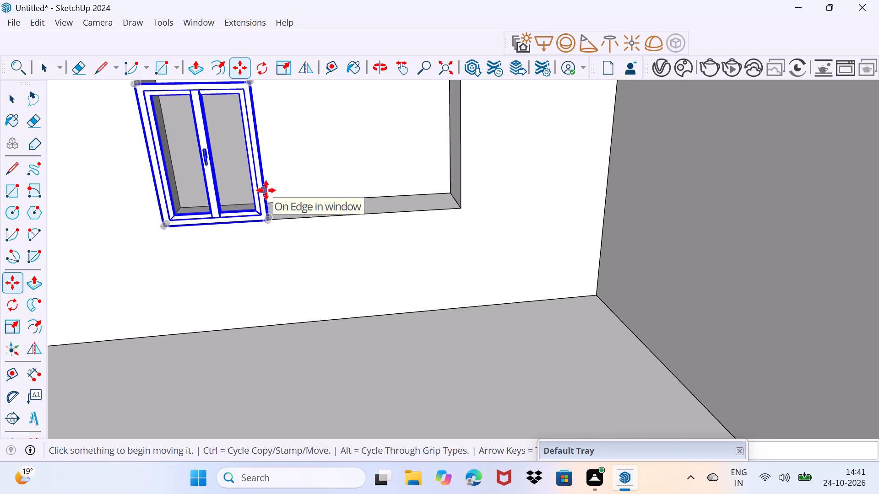
key(s)
scroll(265, 164, up, 2)
middle_drag(263, 162, 185, 193)
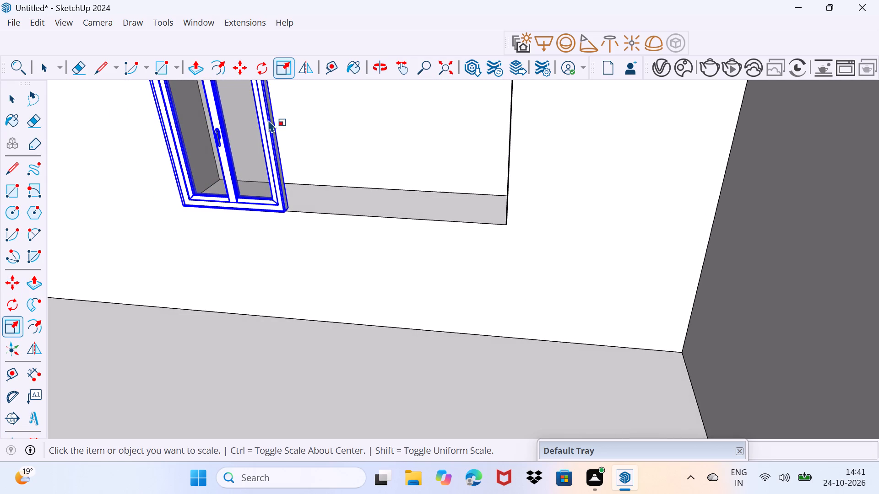
click(268, 123)
scroll(285, 140, up, 4)
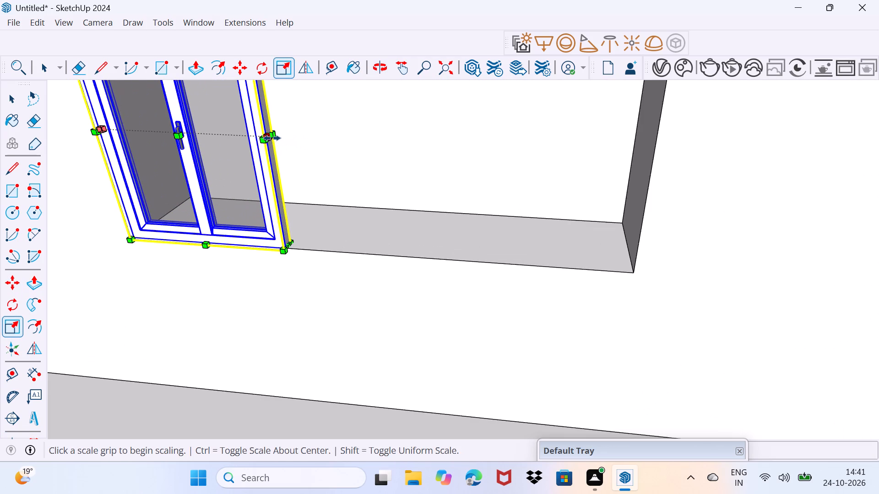
click(271, 135)
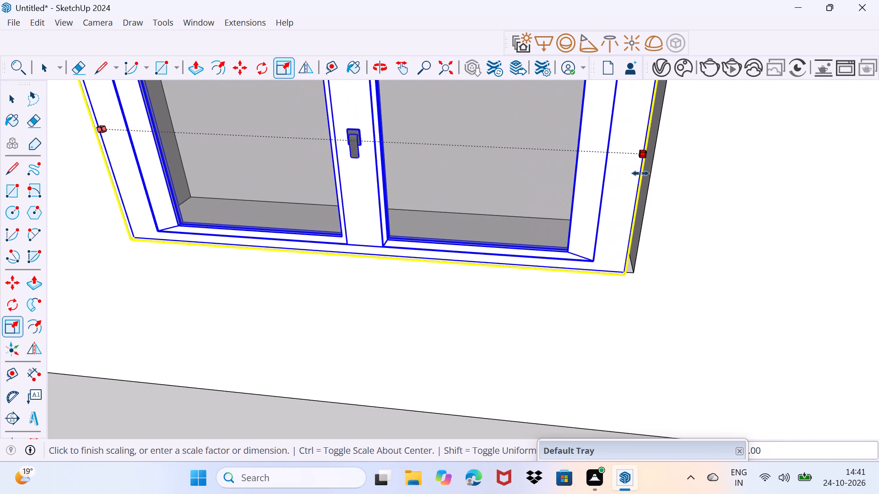
click(655, 173)
scroll(281, 190, down, 6)
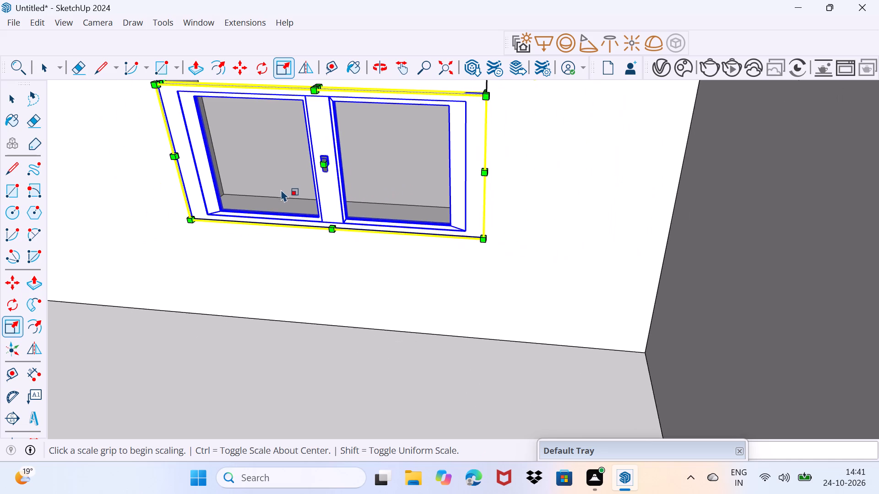
Stretch the window's height up to the top edge of the wall opening, then deselect it.
shift+middle_drag(293, 179, 295, 328)
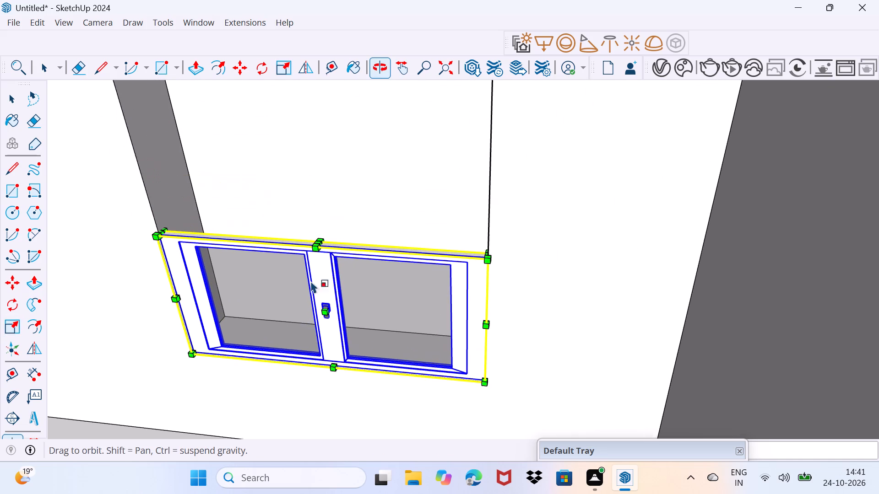
scroll(320, 249, up, 10)
click(320, 249)
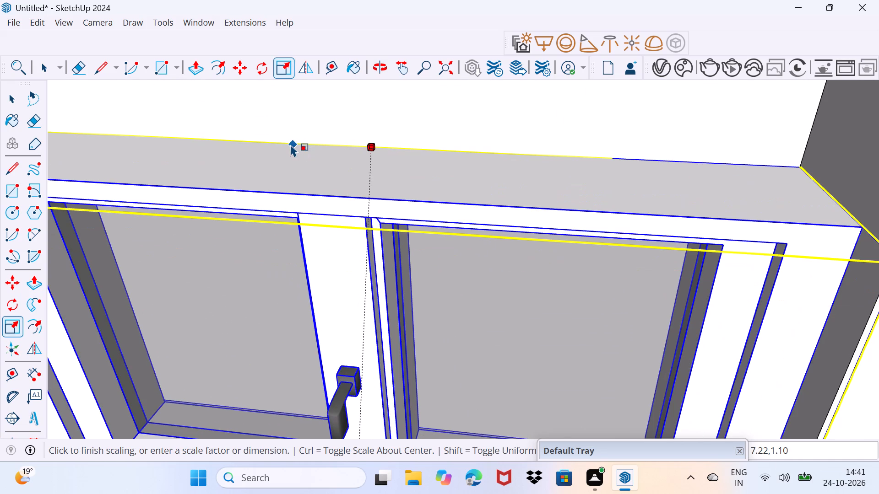
key(Escape)
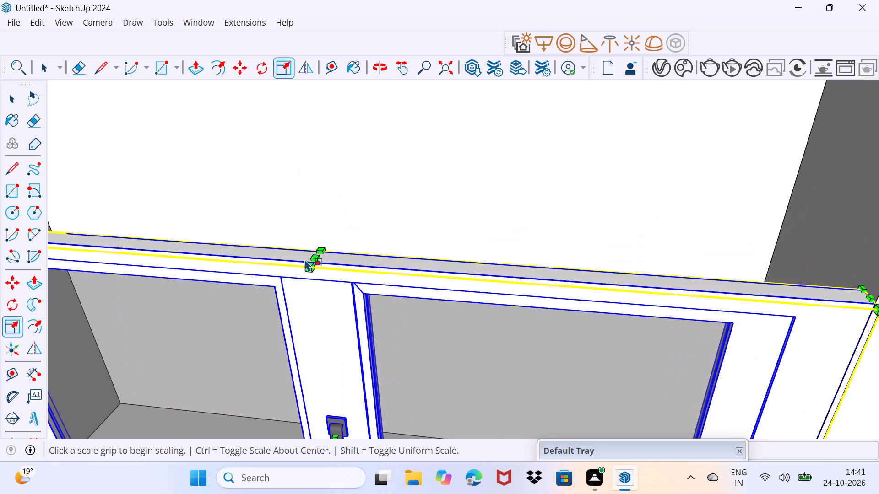
click(316, 258)
scroll(319, 193, down, 8)
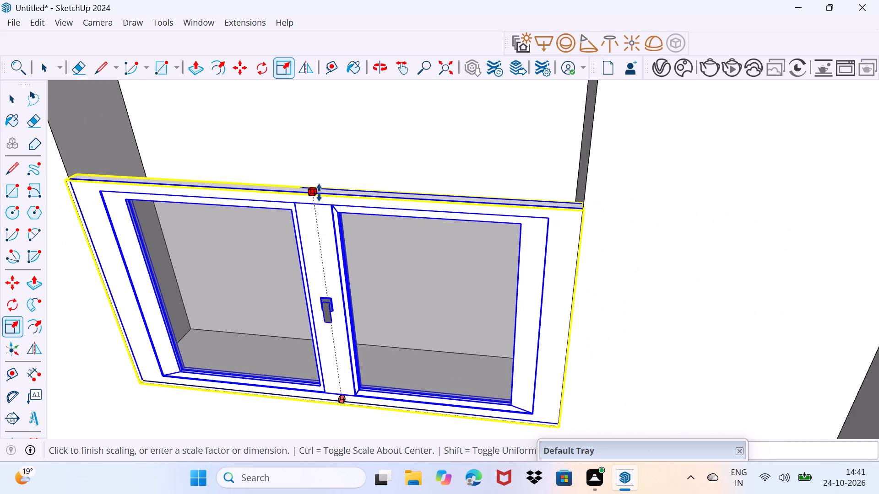
middle_drag(327, 178, 319, 320)
middle_drag(337, 192, 328, 322)
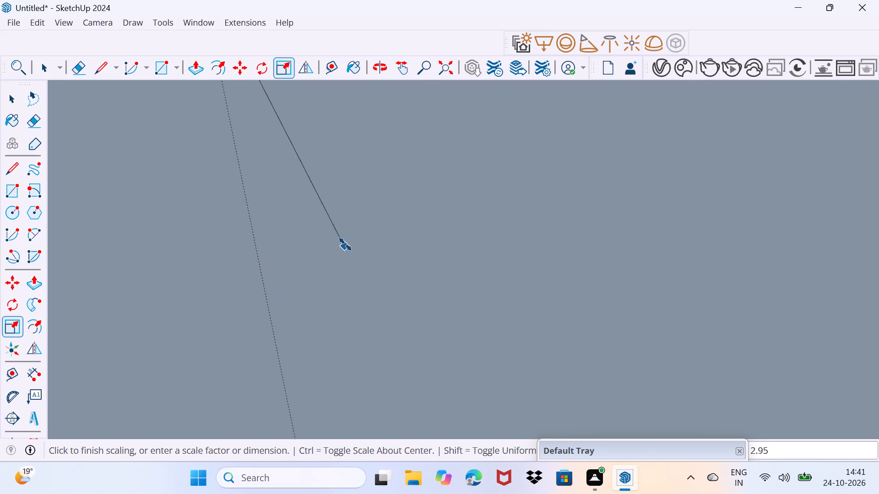
click(450, 73)
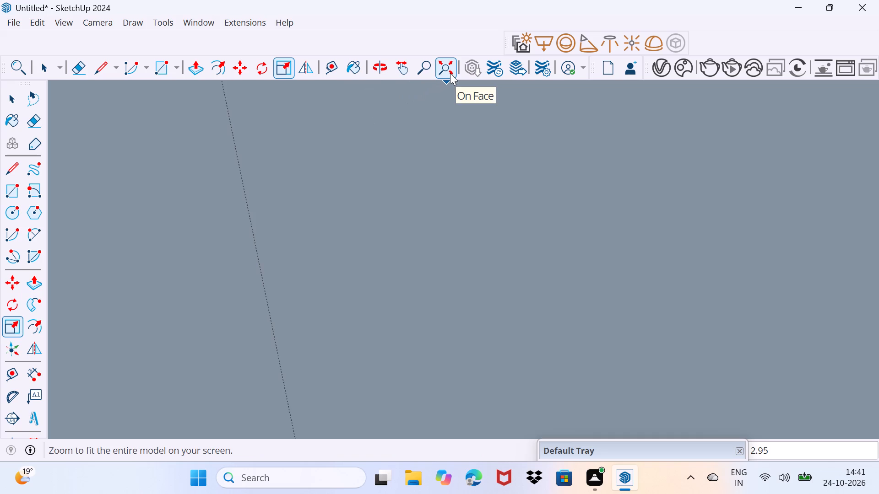
scroll(328, 204, up, 9)
middle_drag(304, 233, 402, 201)
scroll(275, 230, up, 8)
middle_drag(280, 216, 281, 219)
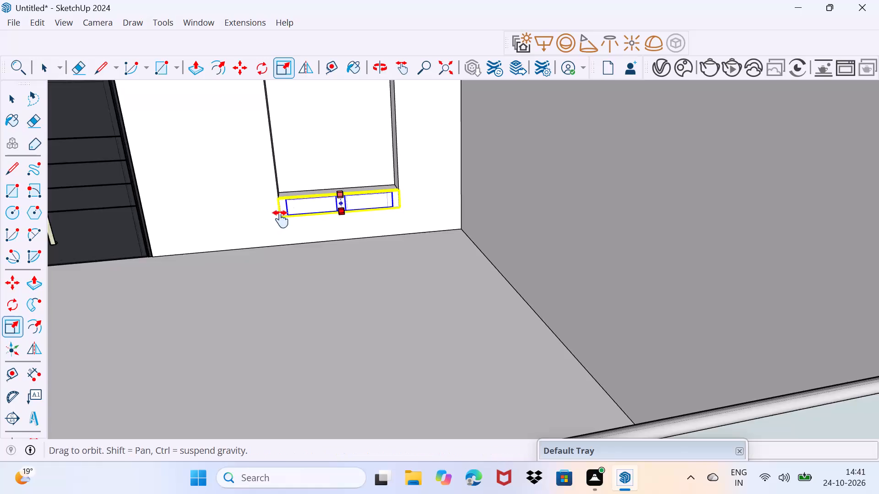
middle_drag(281, 219, 278, 254)
middle_drag(278, 258, 291, 160)
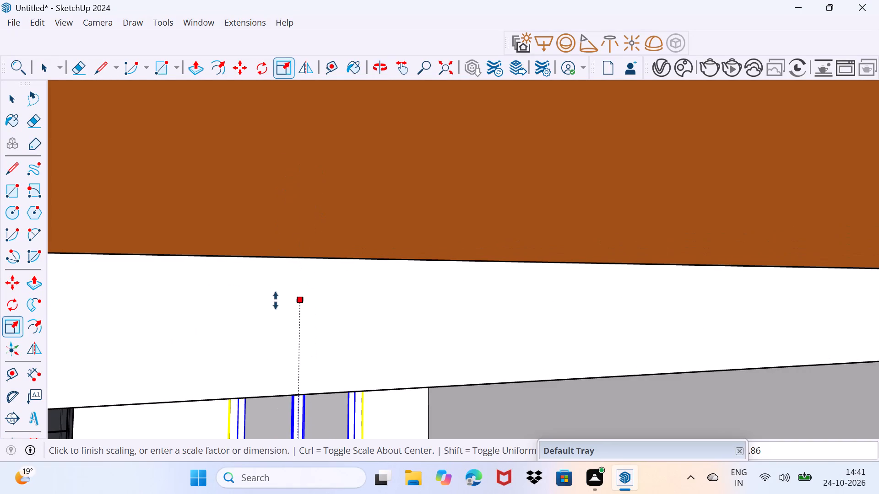
middle_drag(276, 301, 294, 162)
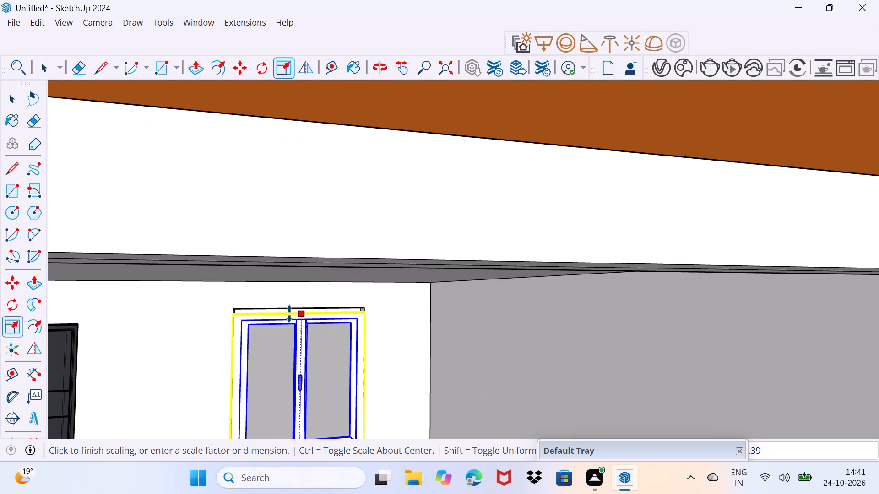
click(290, 311)
key(space)
drag(195, 365, 201, 356)
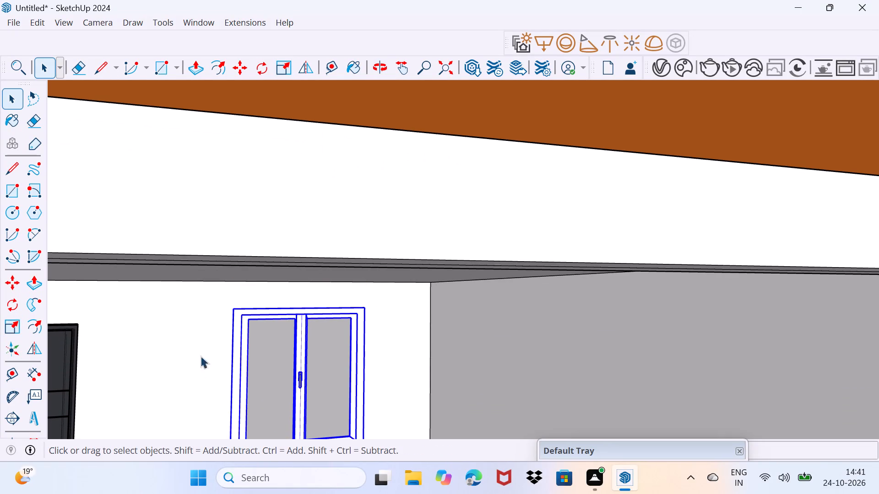
drag(201, 356, 217, 317)
Bring up the materials tray over the house front and switch its collection to Tile.
scroll(211, 323, down, 12)
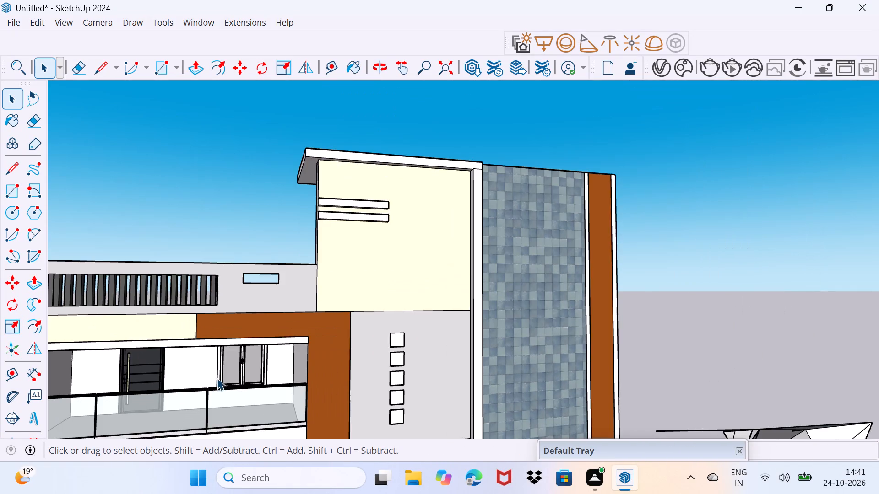
middle_drag(217, 378, 145, 394)
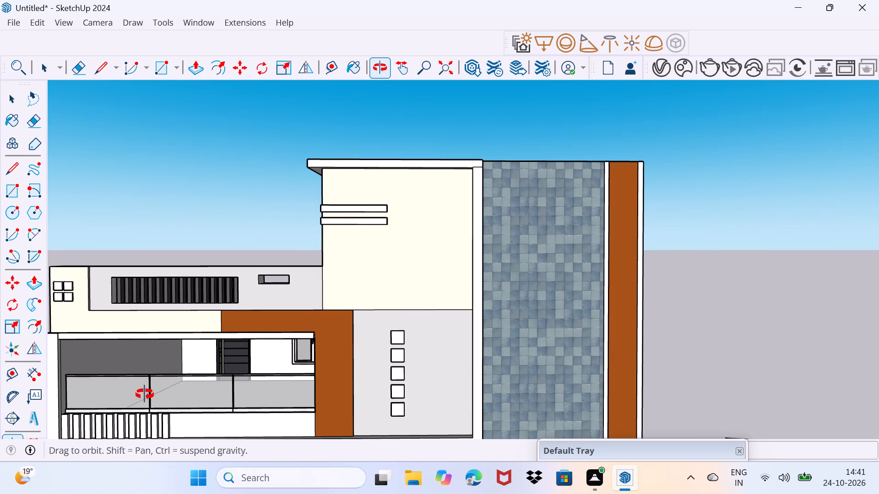
middle_drag(145, 394, 353, 344)
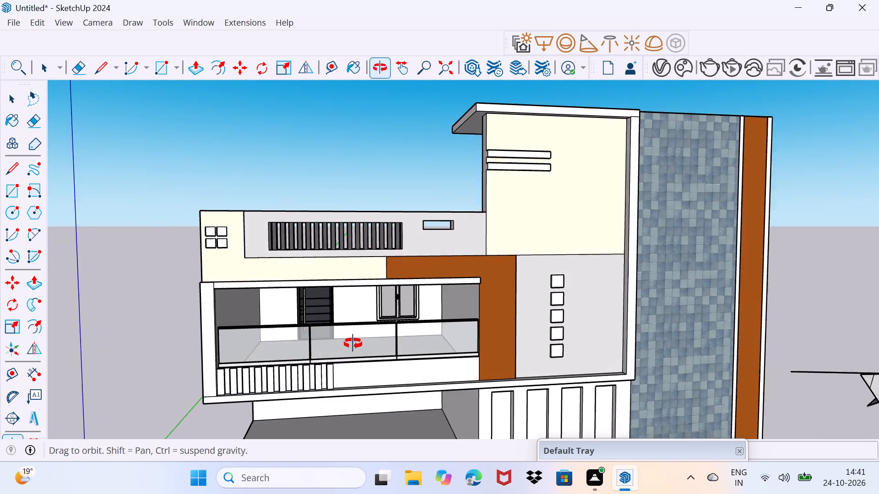
middle_drag(353, 344, 262, 355)
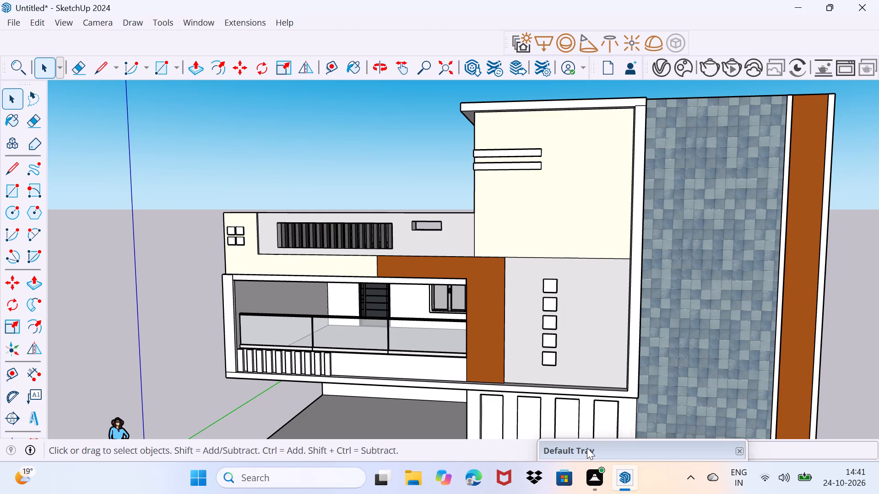
drag(587, 448, 607, 168)
click(649, 188)
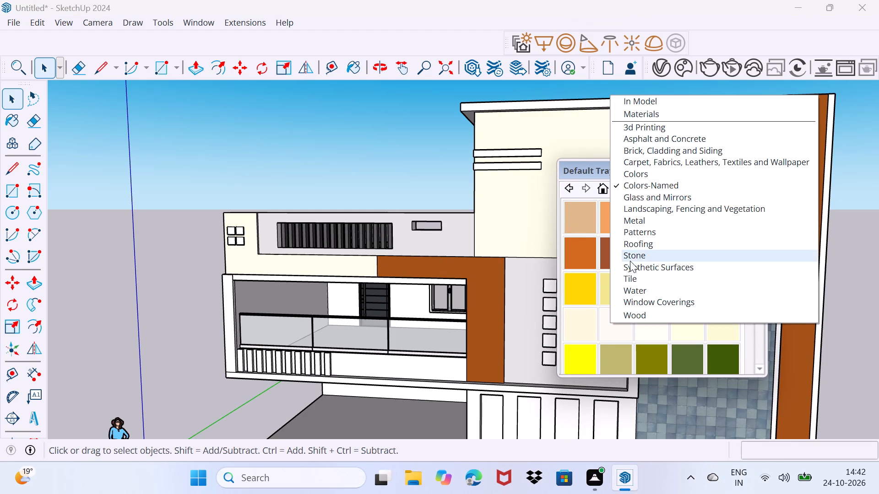
click(638, 280)
scroll(589, 314, down, 1)
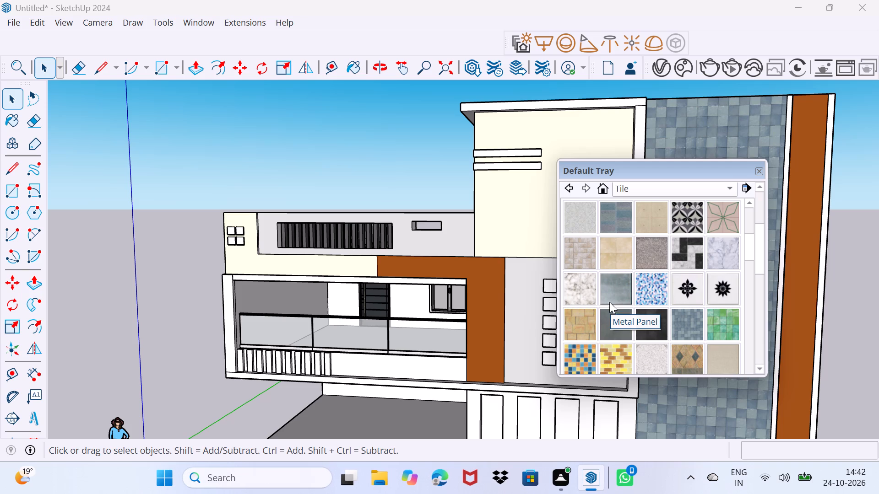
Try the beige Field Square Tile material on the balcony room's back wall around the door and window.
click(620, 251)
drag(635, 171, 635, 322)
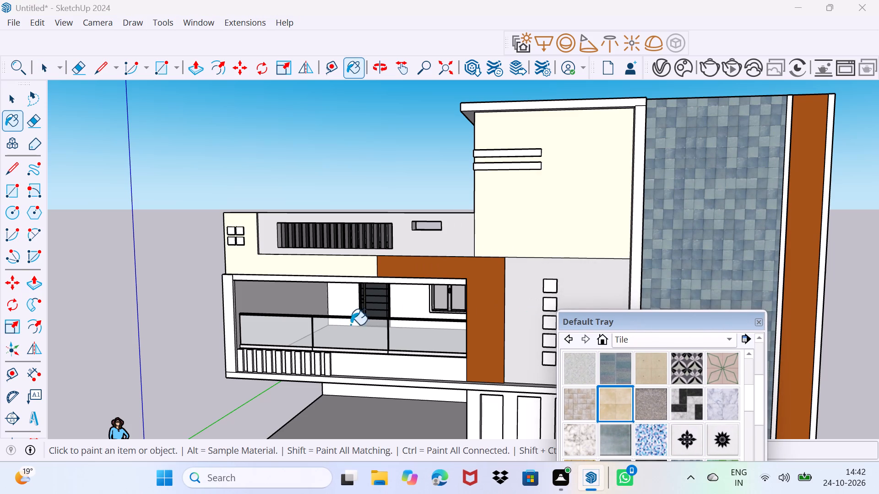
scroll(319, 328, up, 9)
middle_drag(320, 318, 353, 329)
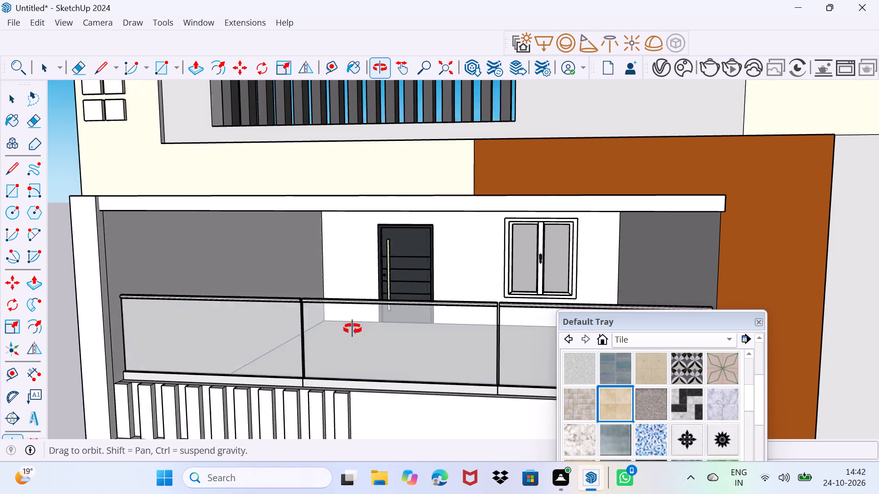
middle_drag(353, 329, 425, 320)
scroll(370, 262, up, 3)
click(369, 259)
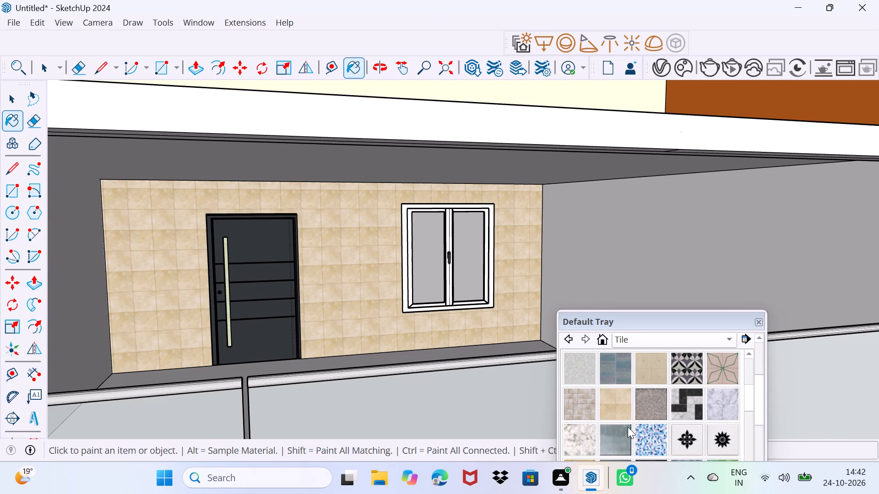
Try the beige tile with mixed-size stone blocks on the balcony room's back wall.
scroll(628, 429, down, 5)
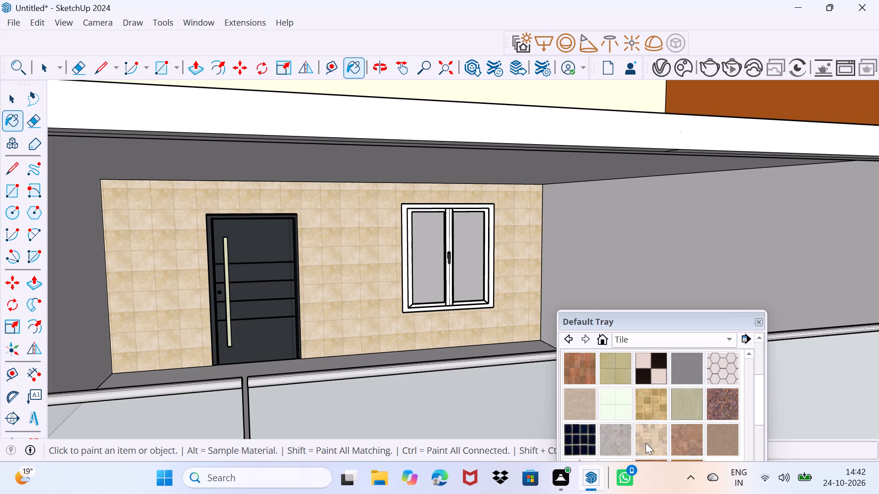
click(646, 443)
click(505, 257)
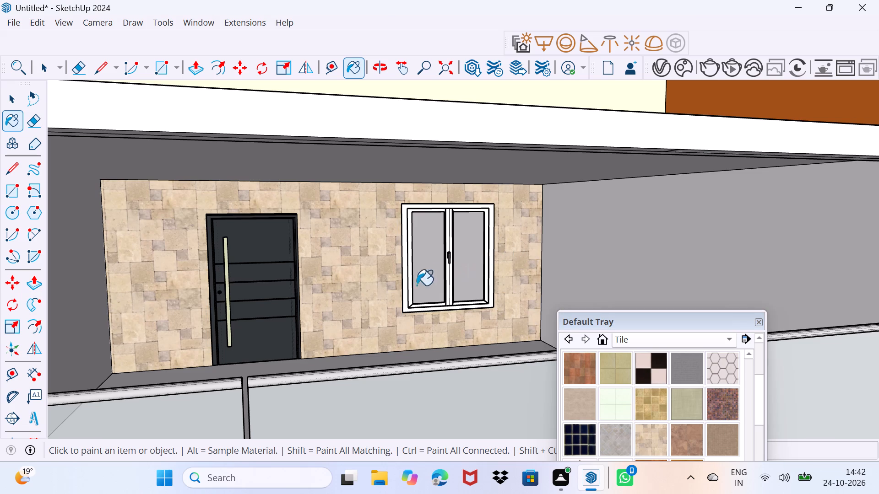
Paint the balcony room's back wall with the plain light-brown tile material.
scroll(367, 309, down, 2)
scroll(622, 419, down, 2)
scroll(605, 403, up, 1)
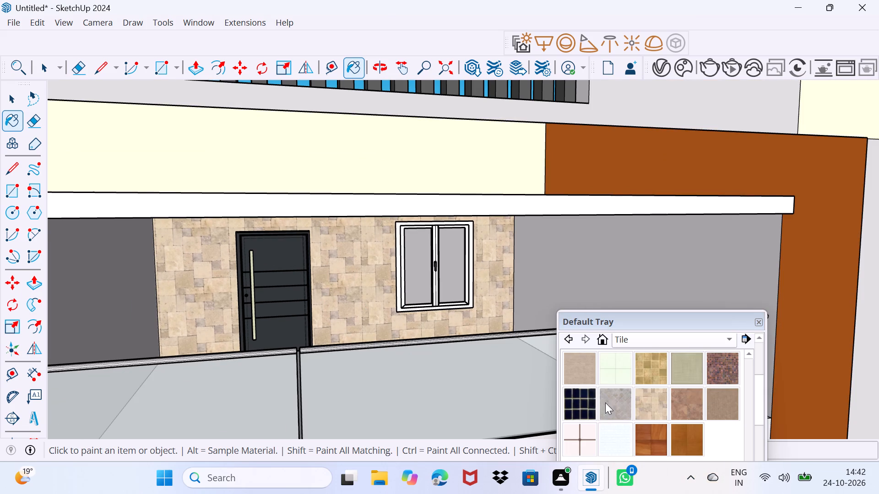
click(587, 376)
click(493, 299)
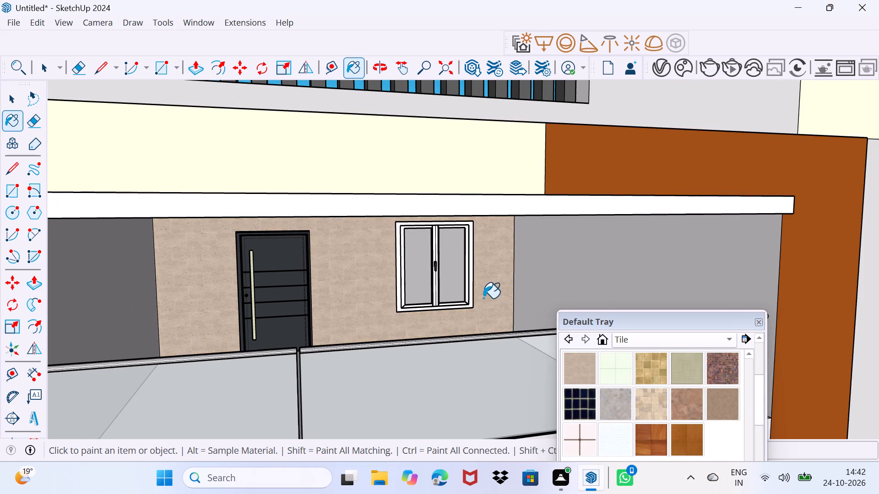
Move the materials tray clear of the house and examine the painted balcony wall and the whole front elevation.
middle_drag(480, 298, 456, 298)
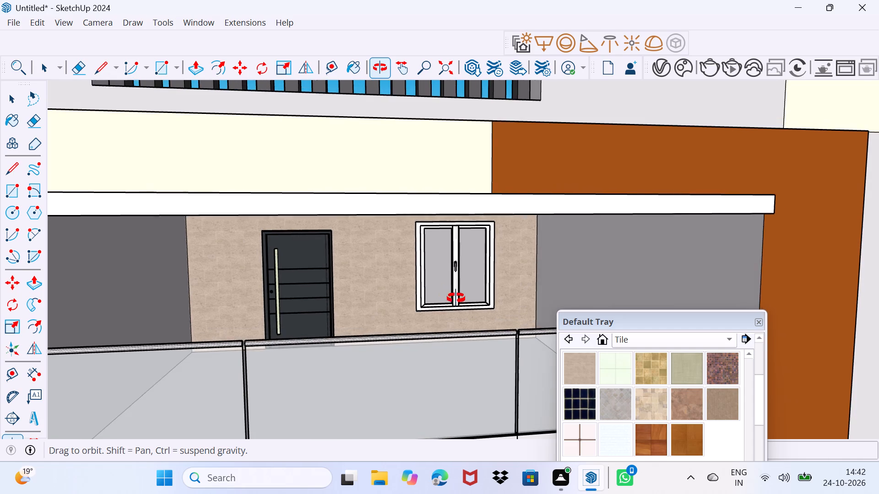
middle_drag(456, 298, 461, 298)
drag(617, 322, 607, 461)
scroll(470, 263, down, 9)
middle_drag(487, 309, 449, 314)
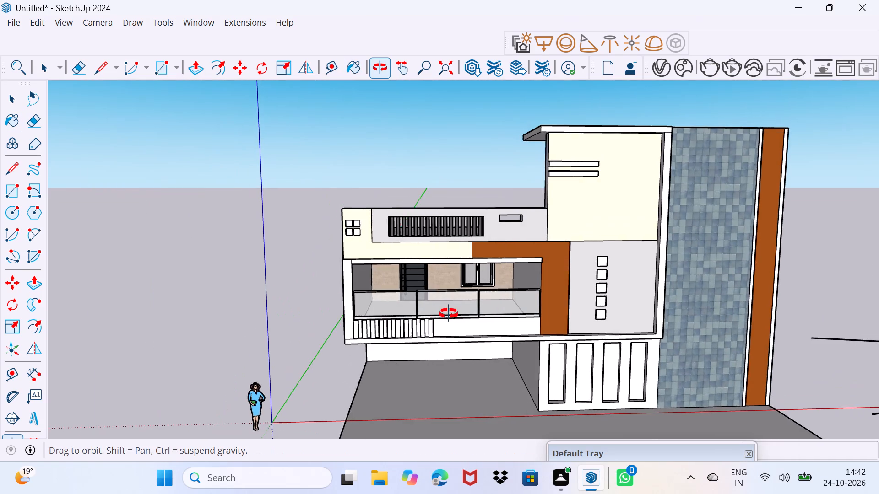
middle_drag(449, 314, 473, 313)
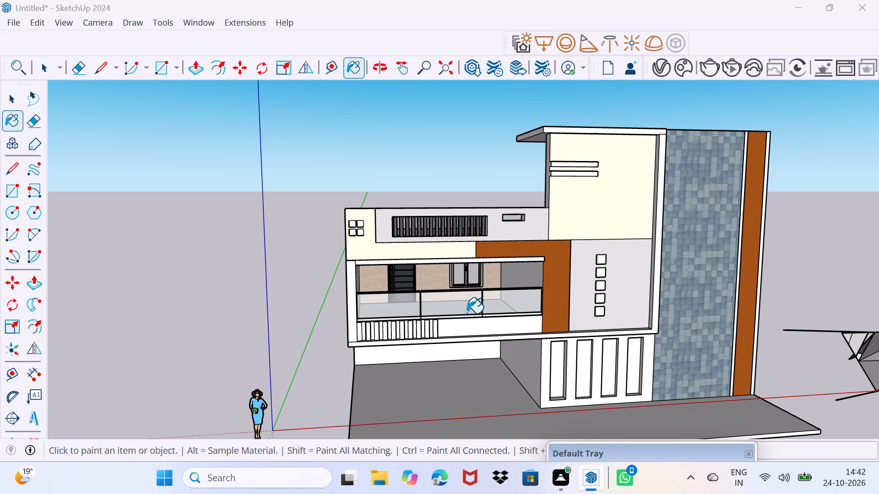
key(space)
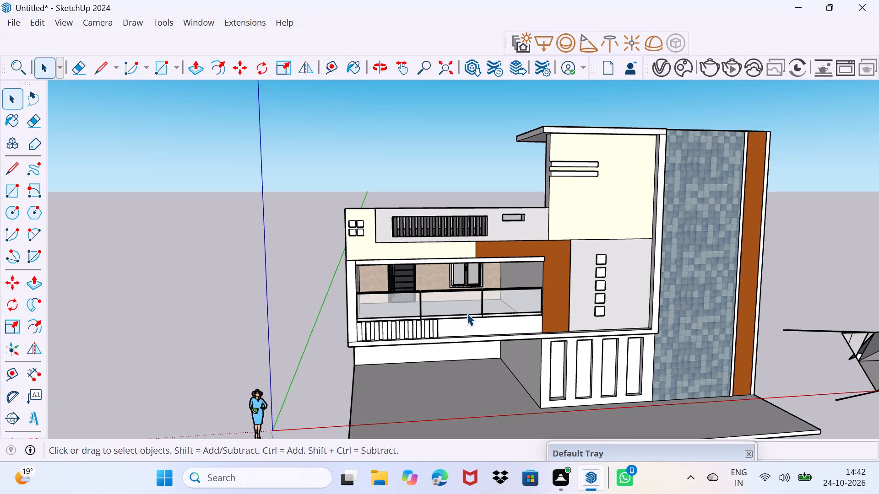
Delete the faceted shape and its loose lines standing beside the house.
middle_drag(386, 397, 584, 399)
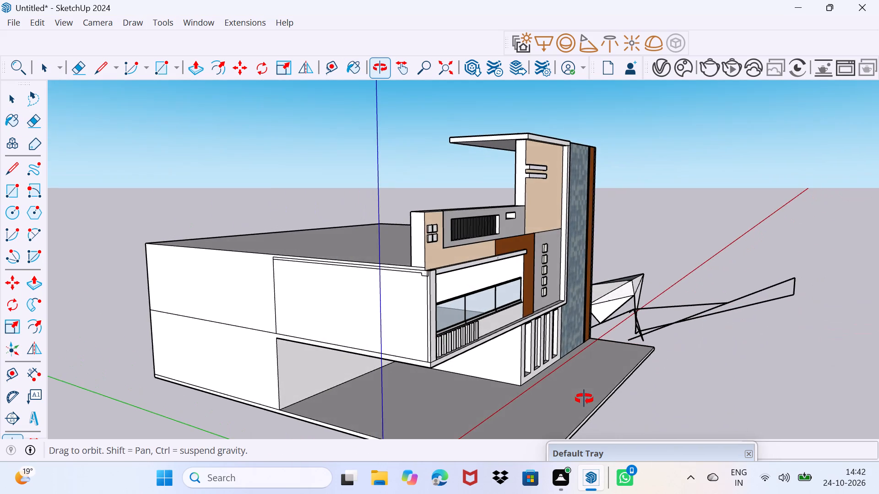
middle_drag(584, 399, 516, 400)
scroll(516, 400, down, 3)
middle_drag(671, 381, 574, 380)
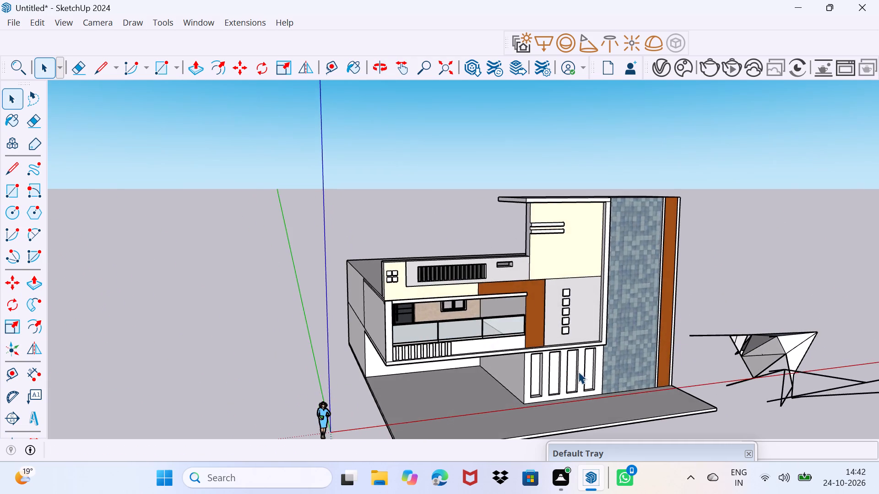
scroll(578, 371, down, 3)
middle_click(766, 428)
middle_drag(759, 402, 695, 372)
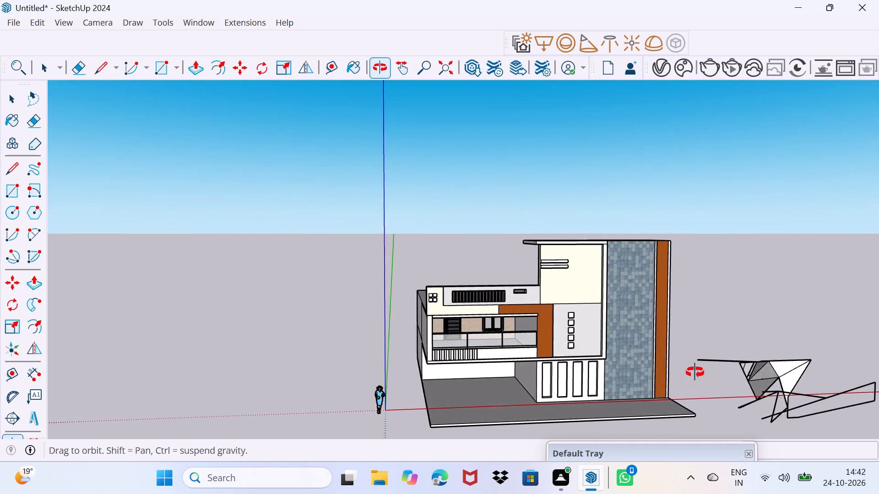
middle_drag(695, 372, 478, 286)
middle_drag(478, 286, 495, 321)
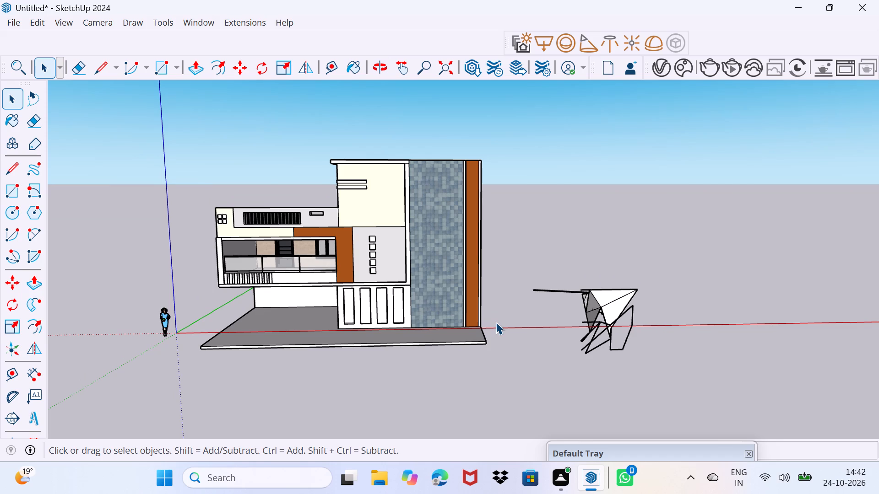
drag(502, 252, 587, 353)
drag(587, 353, 657, 378)
key(Delete)
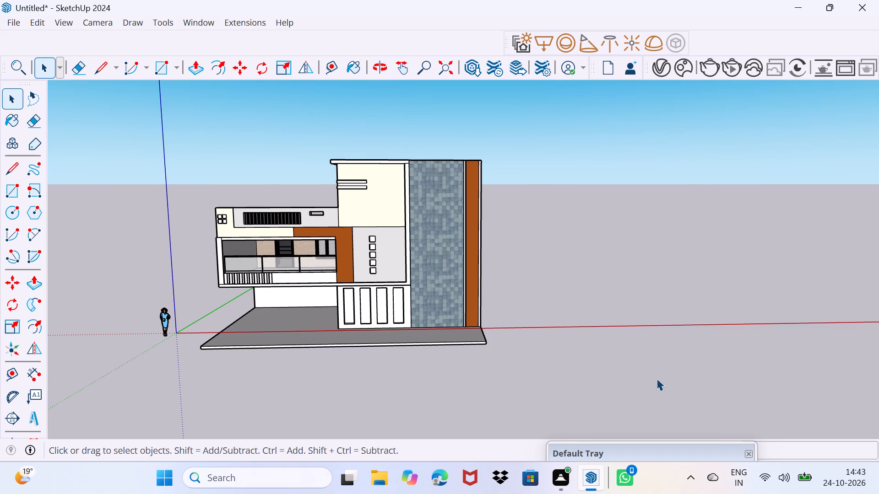
Copy the ground slab's open side edge inward by about 10 9/16 inches, marking a narrow strip along the parking floor.
scroll(295, 367, up, 2)
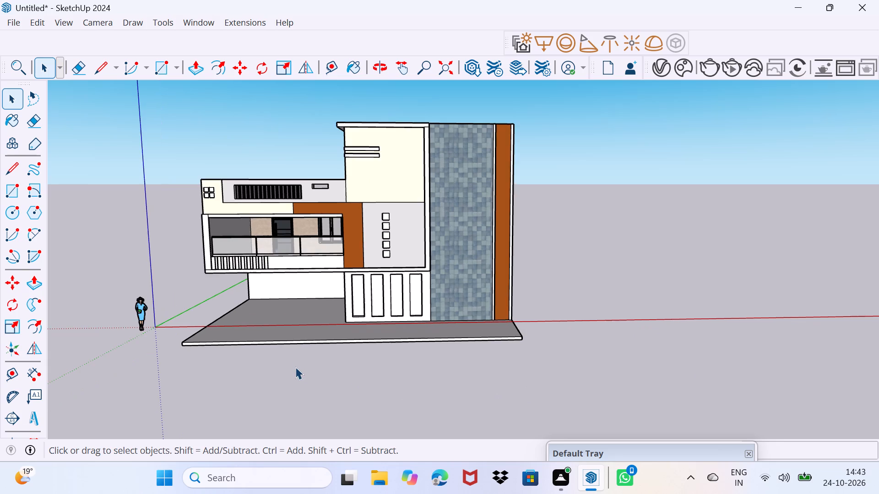
scroll(261, 337, up, 4)
middle_drag(247, 356, 374, 347)
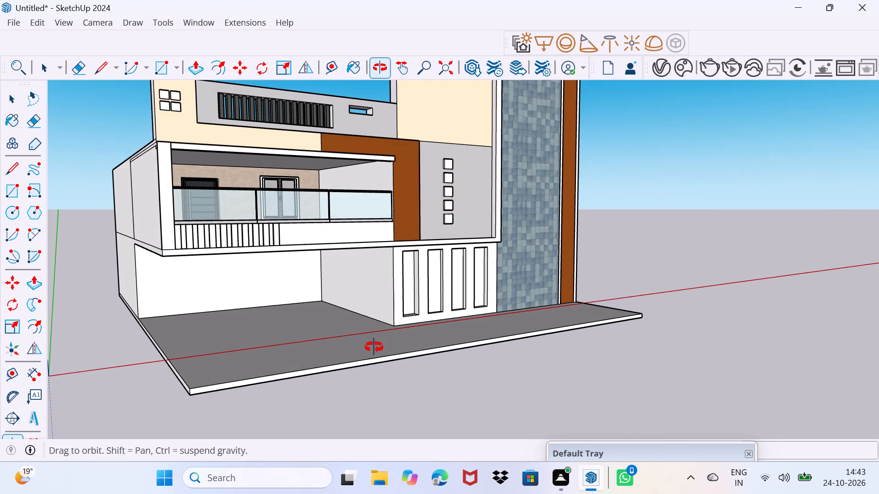
middle_drag(374, 347, 438, 339)
scroll(261, 349, up, 2)
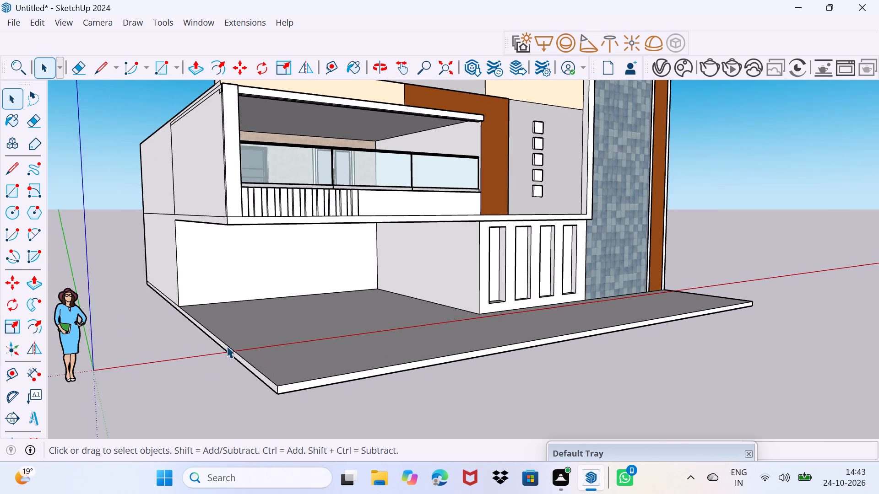
middle_drag(227, 346, 249, 365)
scroll(194, 336, up, 4)
middle_drag(252, 339, 232, 342)
scroll(274, 326, down, 3)
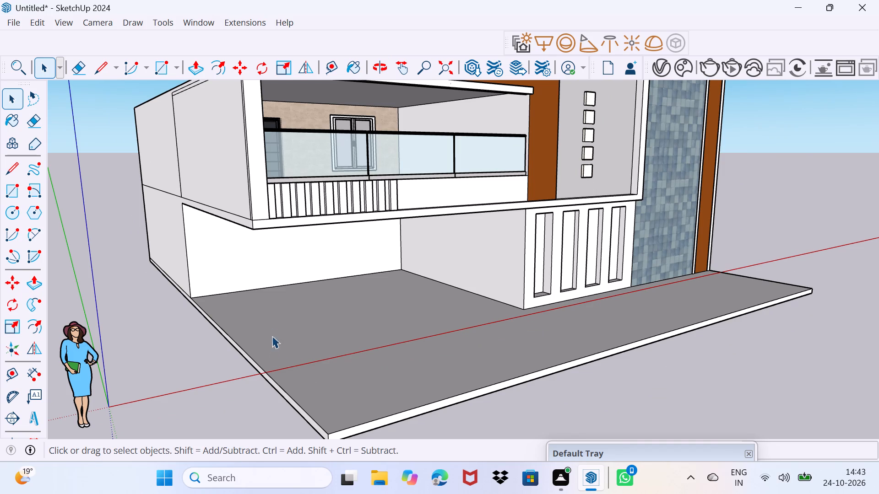
middle_drag(324, 361, 266, 304)
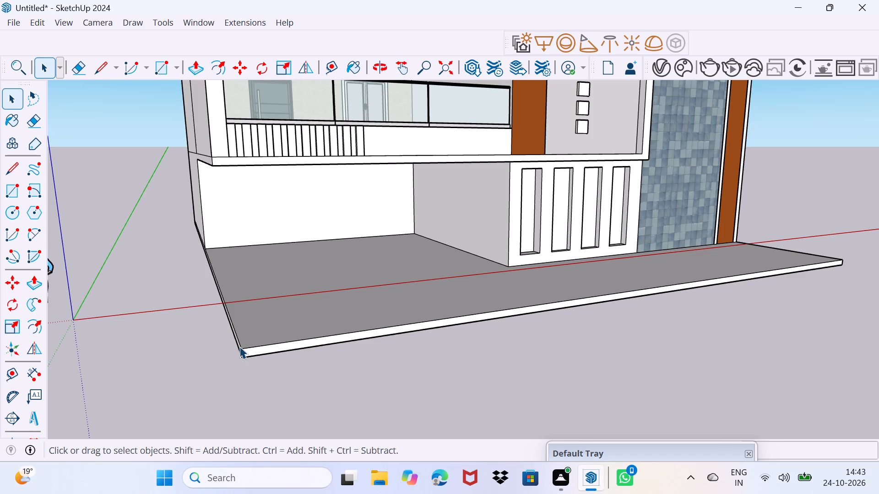
click(239, 346)
scroll(240, 346, up, 9)
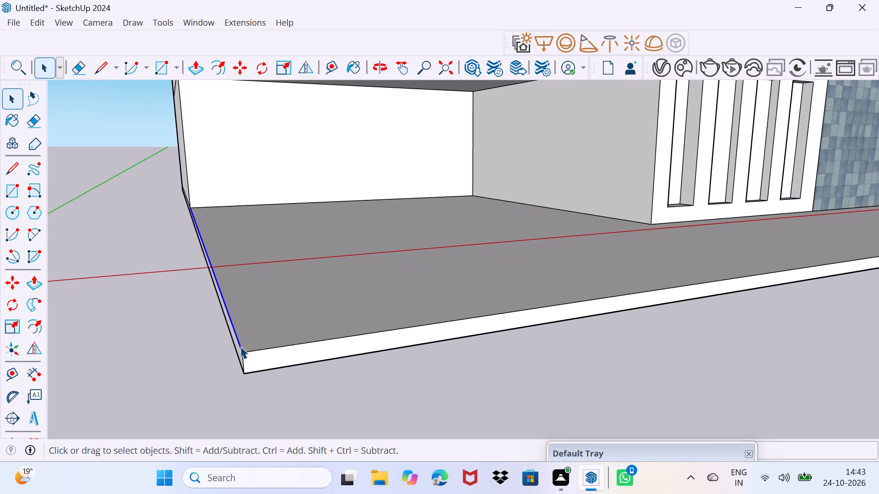
key(m)
click(240, 350)
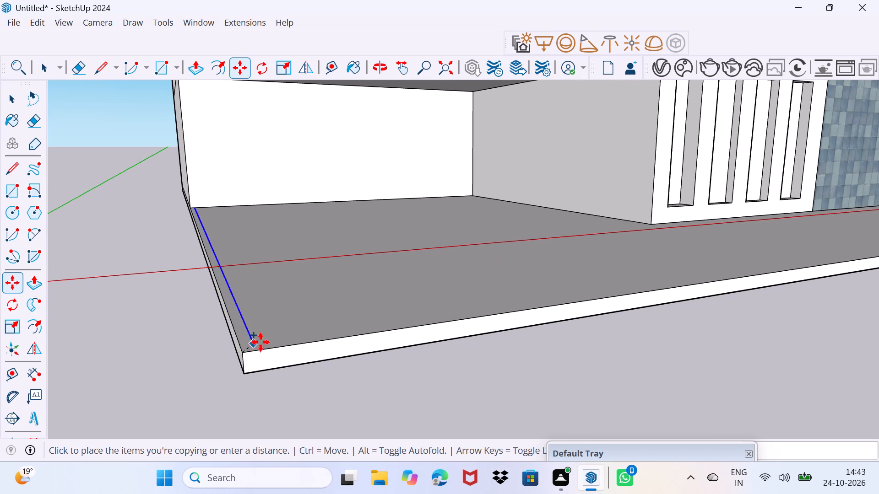
click(283, 345)
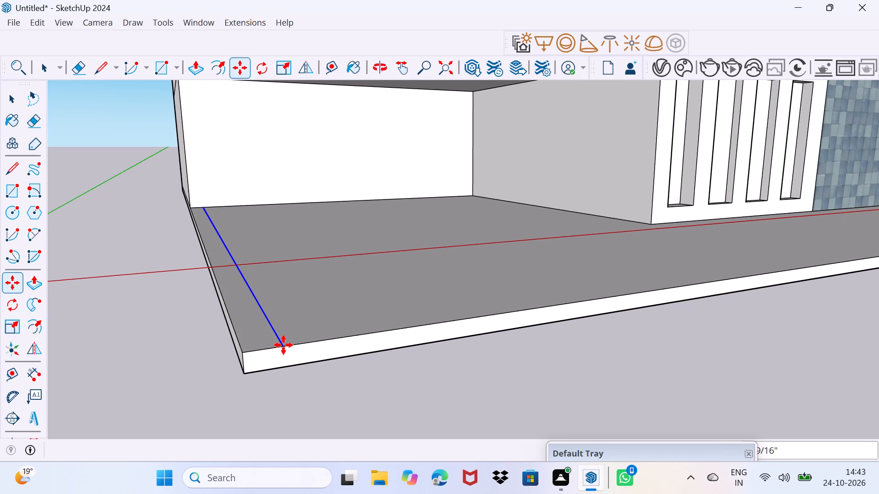
scroll(281, 345, left, 3)
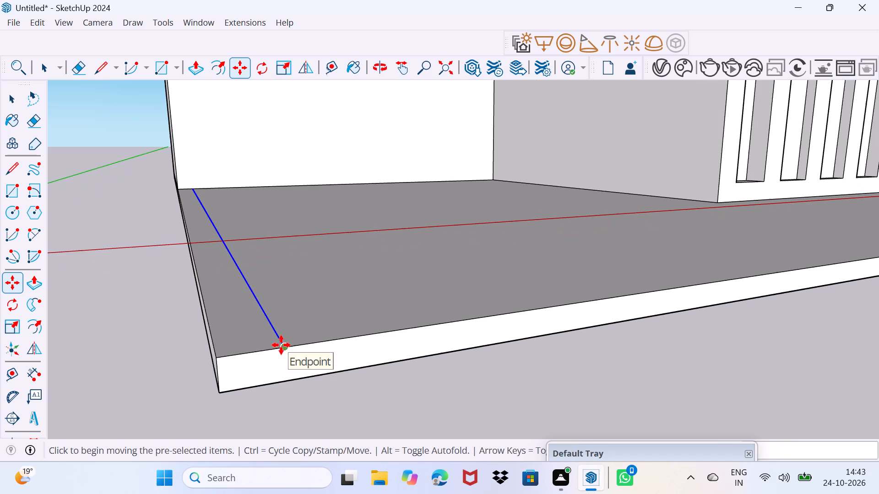
key(Escape)
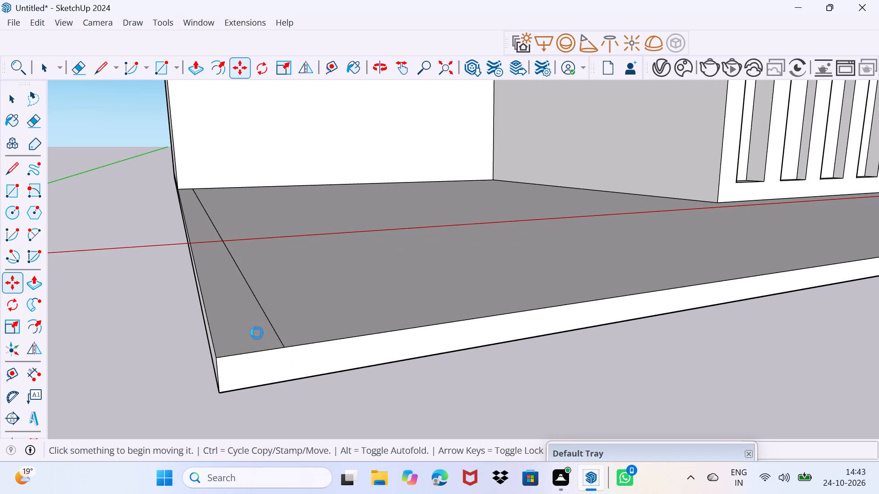
Place a guide line from the front corner of the slotted ground-floor wall, parallel to the red axis, past the slab's side edge.
scroll(228, 311, up, 1)
key(r)
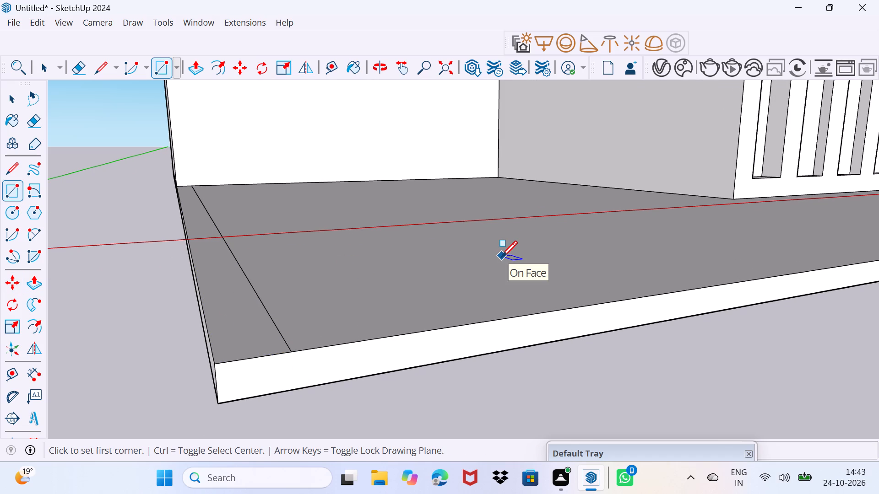
key(t)
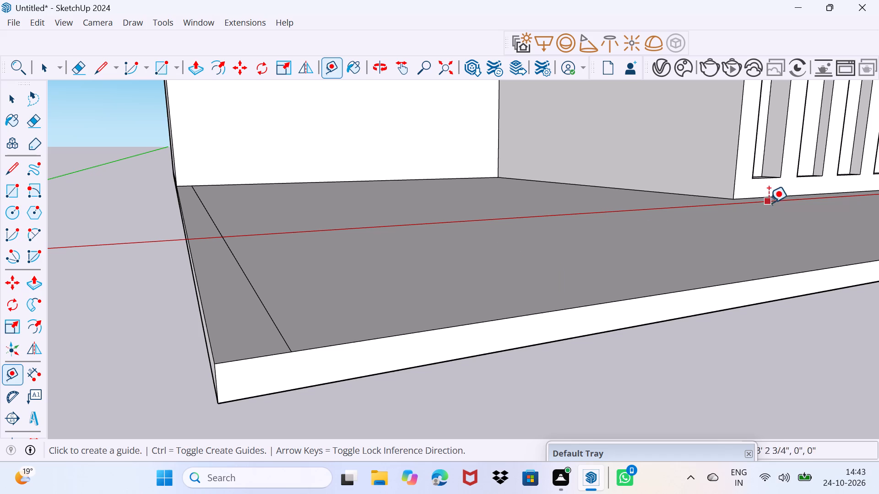
click(734, 198)
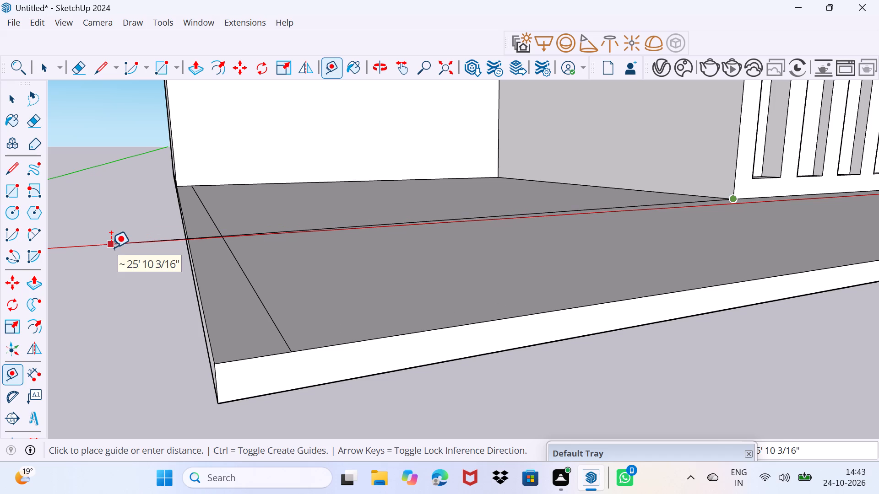
middle_drag(112, 248, 190, 307)
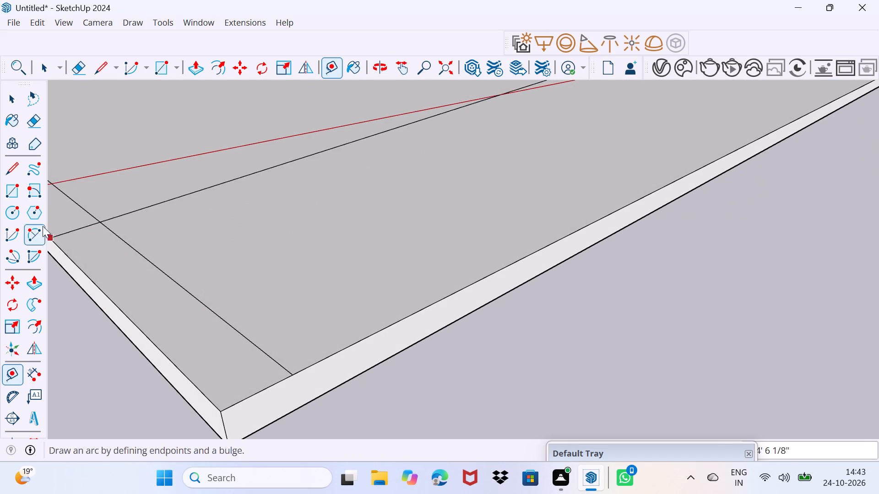
scroll(102, 196, down, 2)
middle_drag(119, 201, 257, 202)
scroll(255, 205, down, 2)
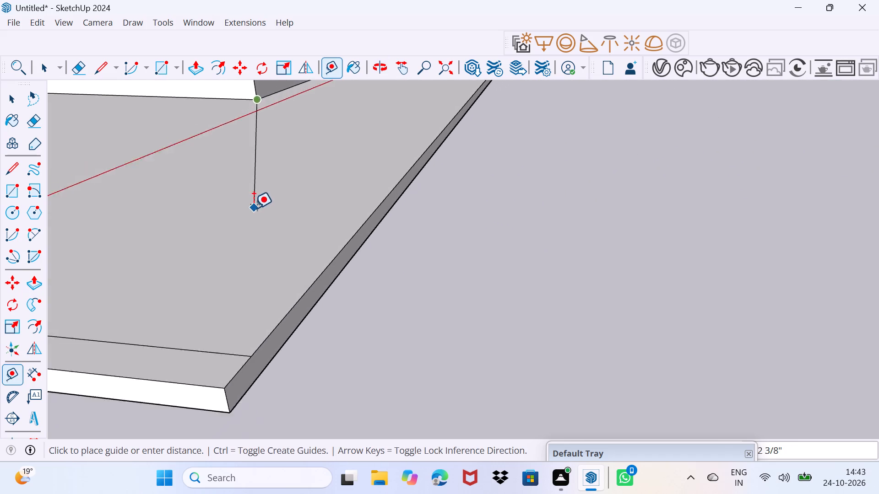
scroll(254, 208, down, 3)
middle_drag(69, 221, 328, 259)
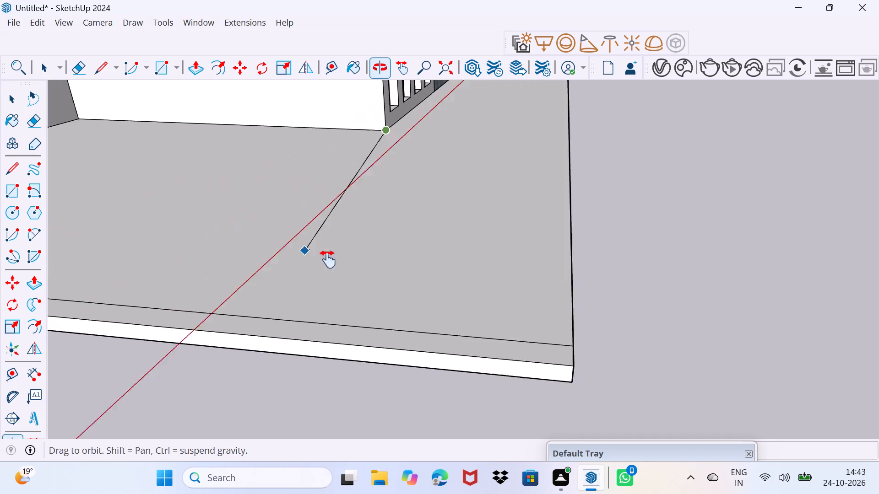
middle_drag(328, 259, 419, 279)
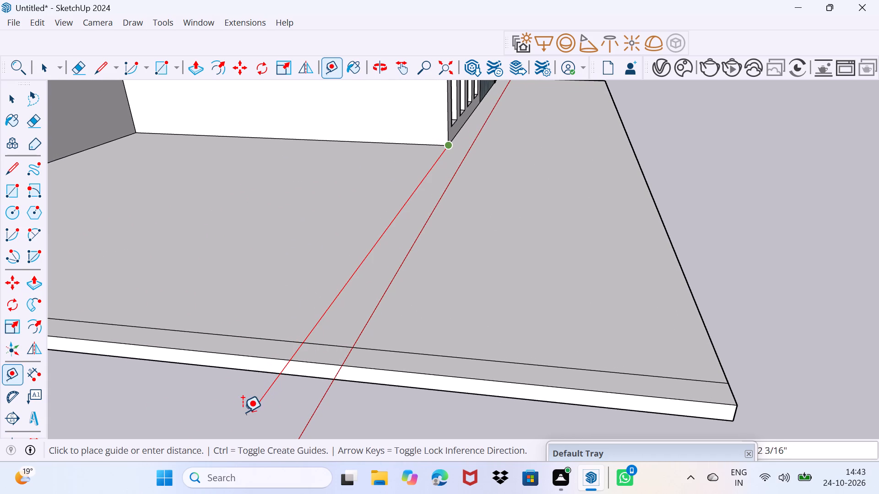
click(233, 425)
key(space)
Draw a small pillar-base rectangle across the edge strip where the guide crosses it, about 10 9/16 inches wide.
scroll(255, 403, down, 3)
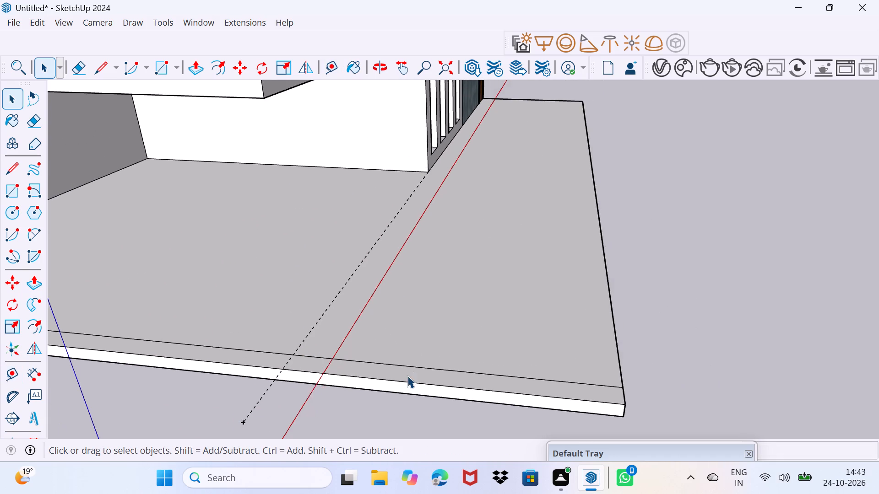
middle_drag(413, 372, 263, 384)
scroll(342, 277, up, 2)
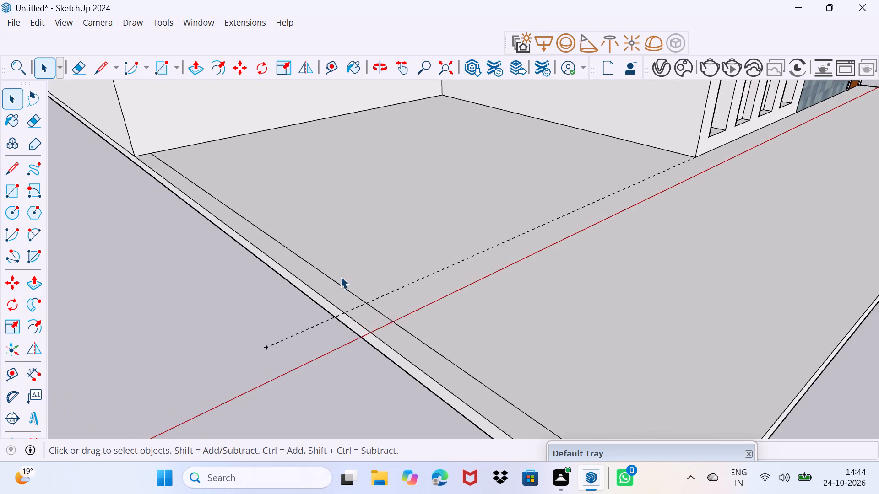
scroll(342, 284, up, 3)
key(r)
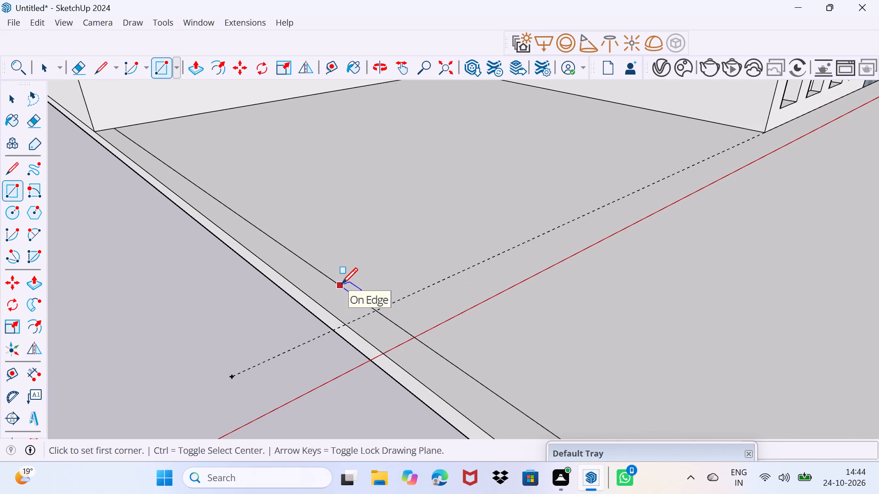
click(373, 308)
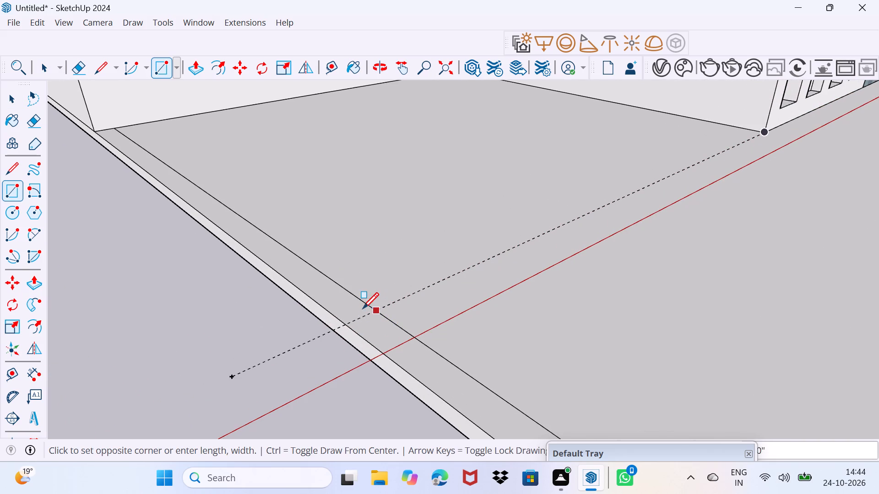
click(322, 307)
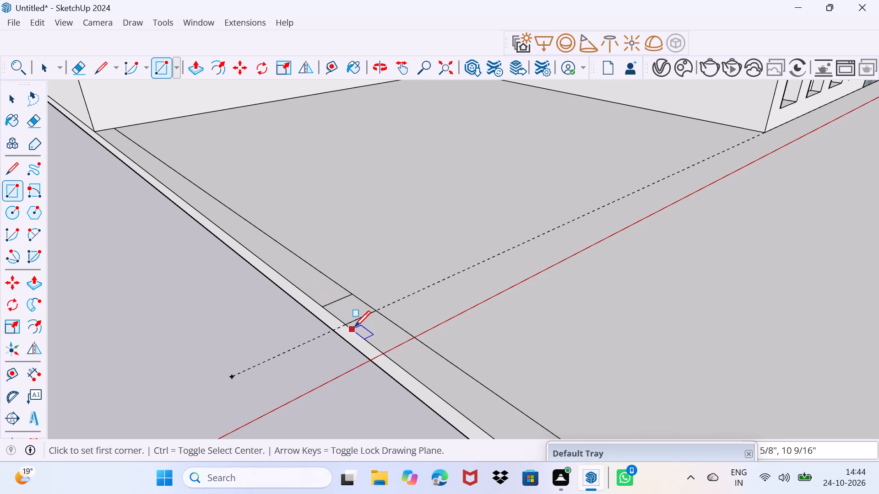
scroll(354, 327, up, 2)
key(space)
Push/Pull the small pillar-base rectangle up to the underside of the upper-floor slab to form the corner pillar.
click(359, 308)
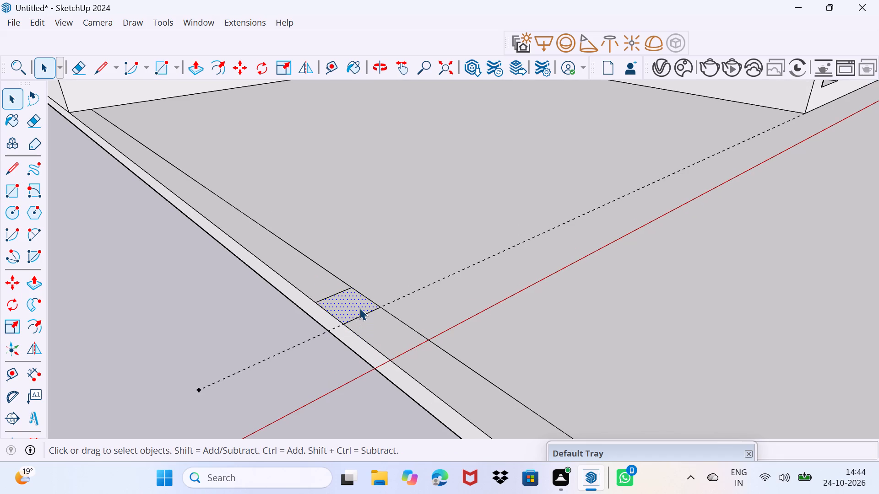
scroll(359, 308, down, 1)
key(p)
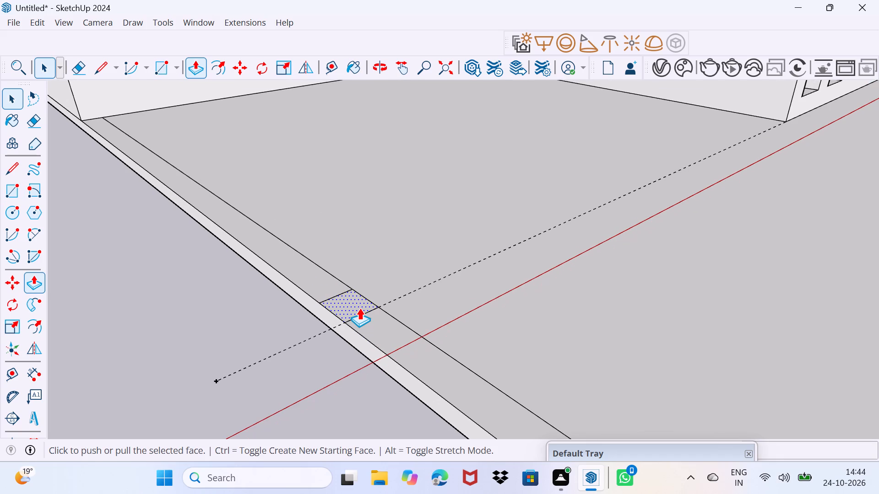
click(359, 308)
scroll(372, 228, down, 2)
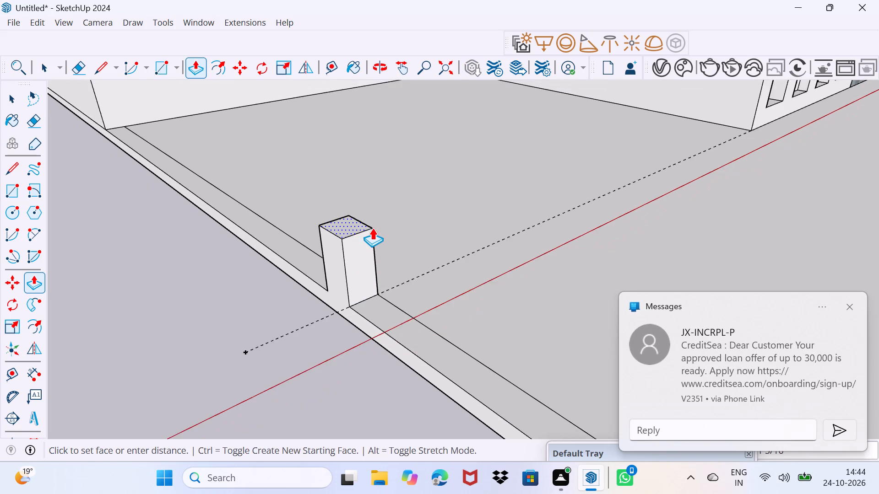
scroll(372, 228, down, 4)
middle_drag(389, 202, 391, 325)
click(379, 209)
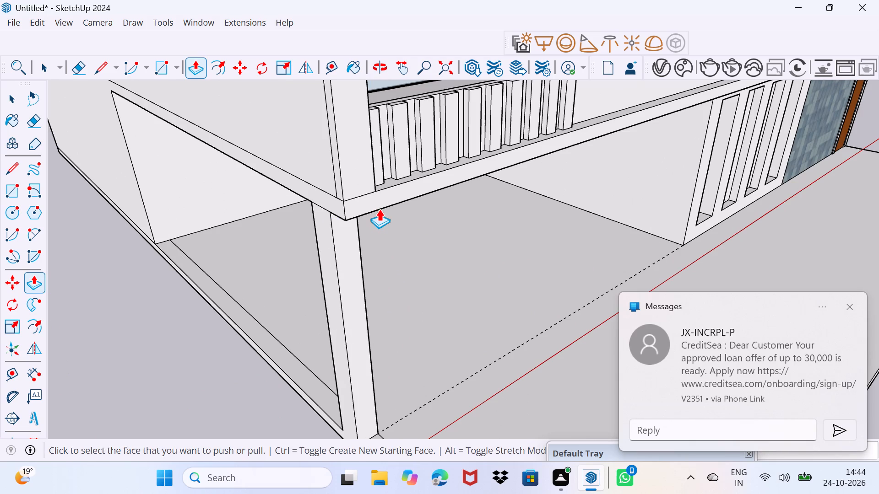
key(space)
Erase the dashed guide line running across the parking floor from the slotted wall to the pillar.
middle_drag(391, 337, 347, 353)
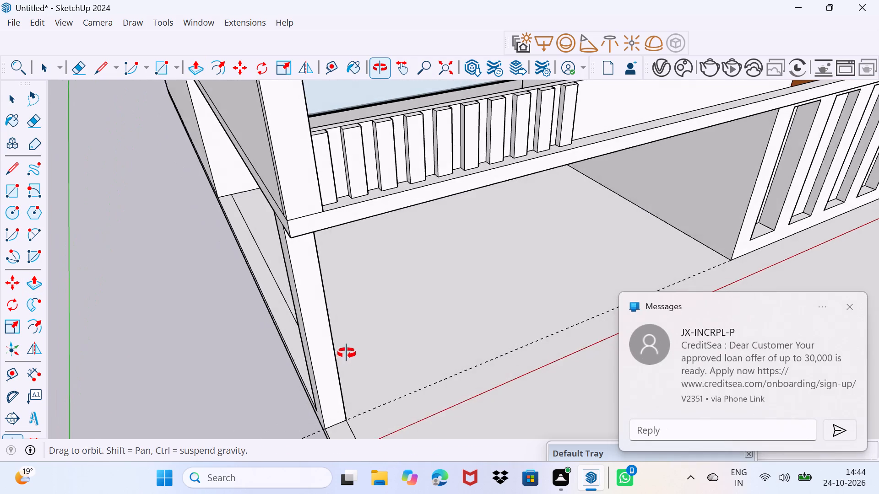
middle_drag(347, 353, 347, 353)
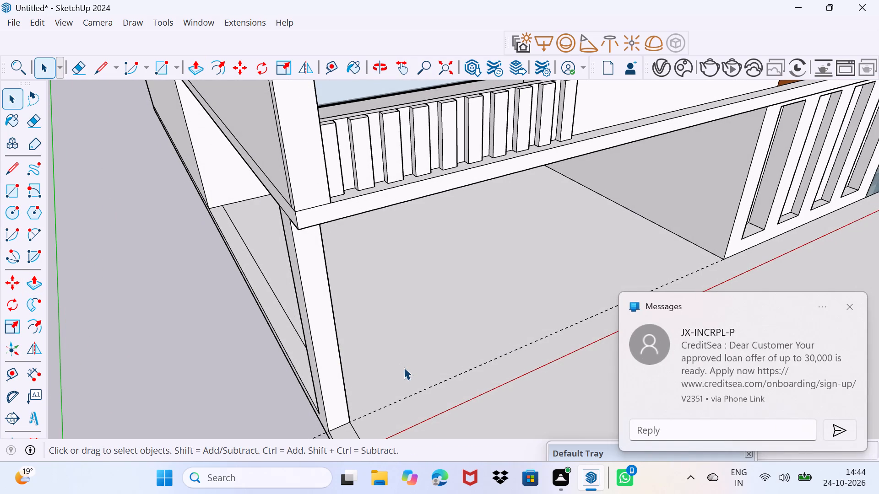
key(r)
key(e)
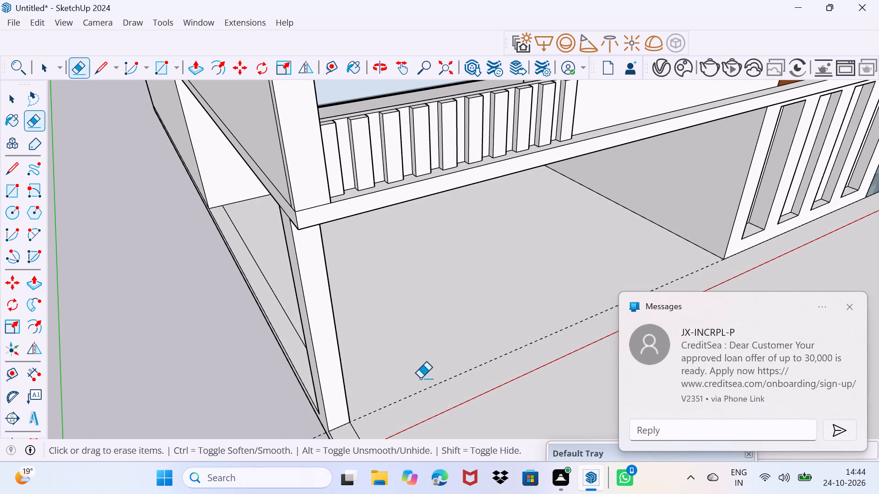
drag(431, 393, 438, 348)
middle_drag(320, 376, 470, 350)
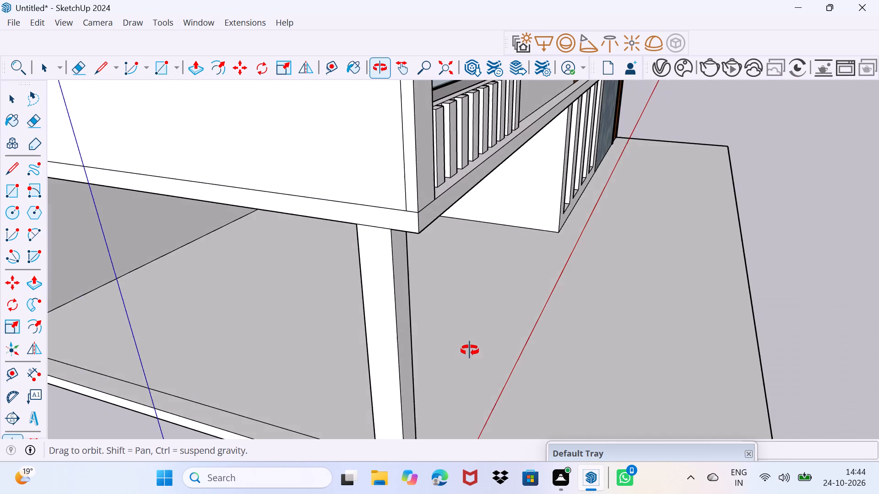
middle_drag(470, 350, 412, 342)
key(space)
Push/Pull the narrow edge strip between the pillar and the rear wall upward into a low parapet wall.
scroll(390, 351, down, 1)
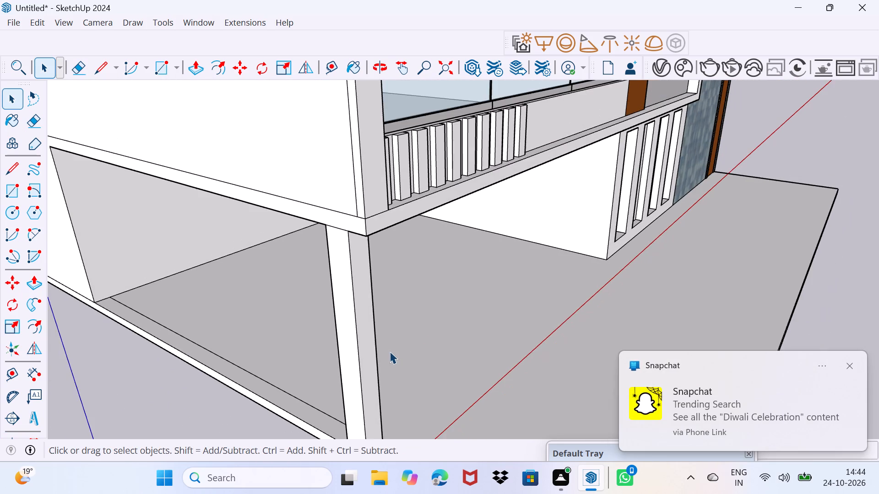
middle_drag(390, 351, 398, 272)
scroll(308, 334, up, 7)
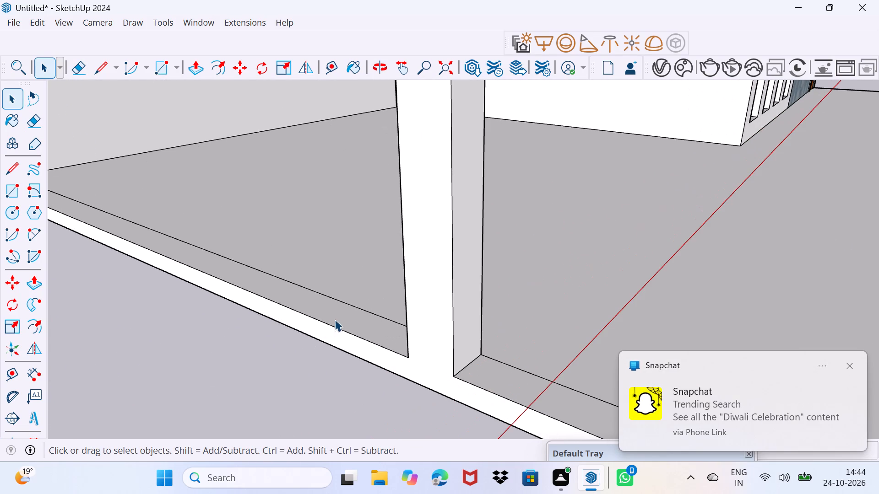
click(339, 319)
double_click(339, 319)
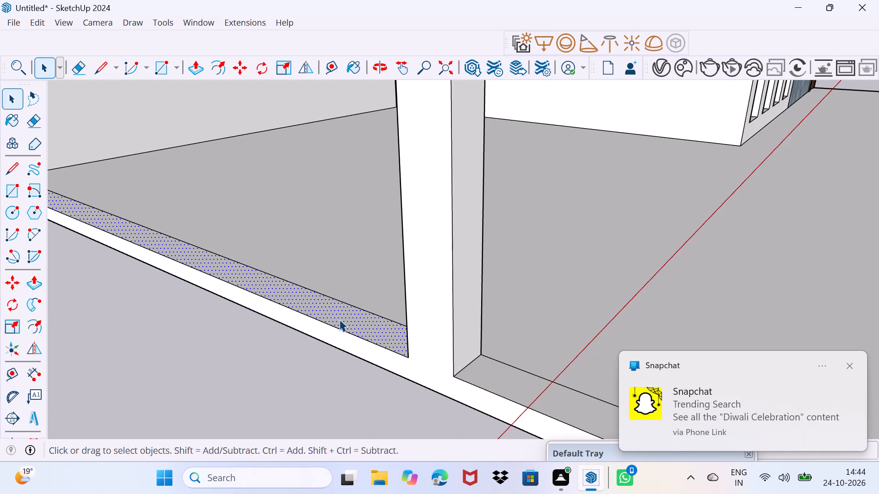
key(p)
click(339, 319)
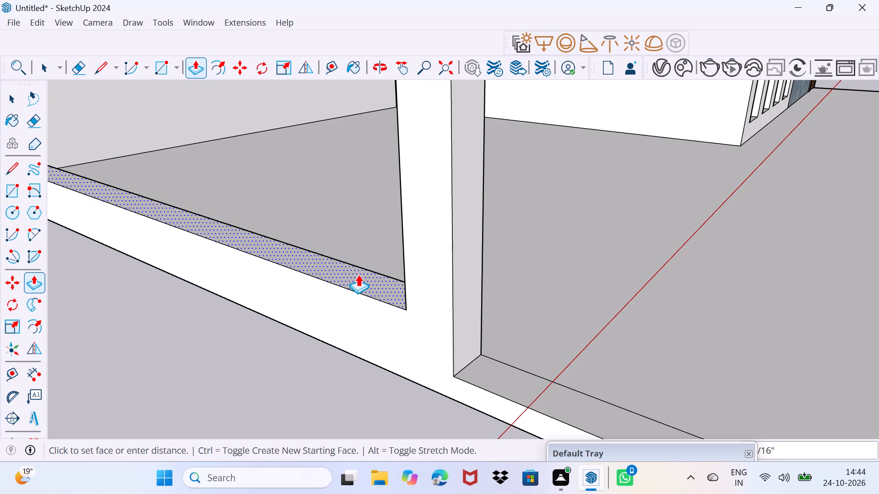
scroll(371, 178, down, 6)
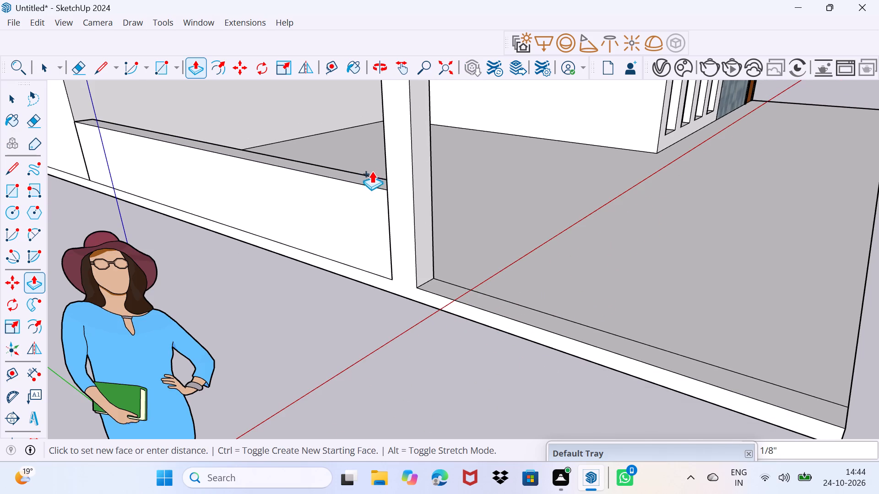
shift+middle_drag(373, 166, 424, 295)
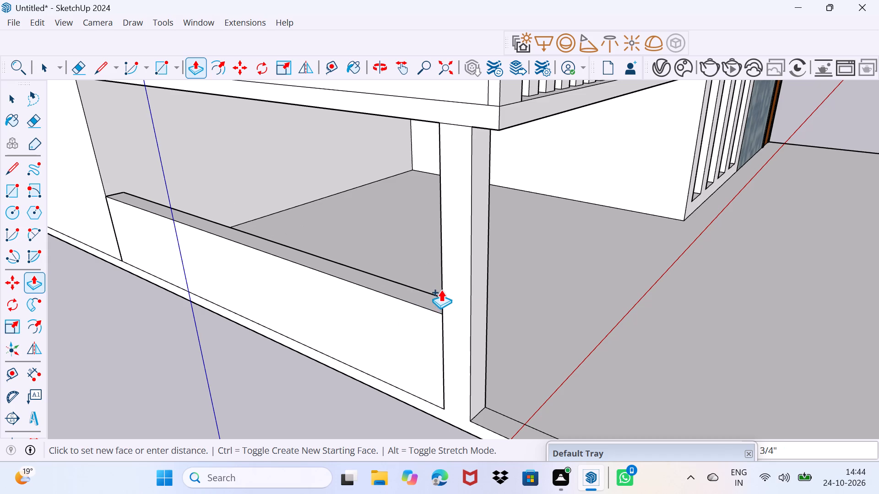
scroll(441, 289, up, 11)
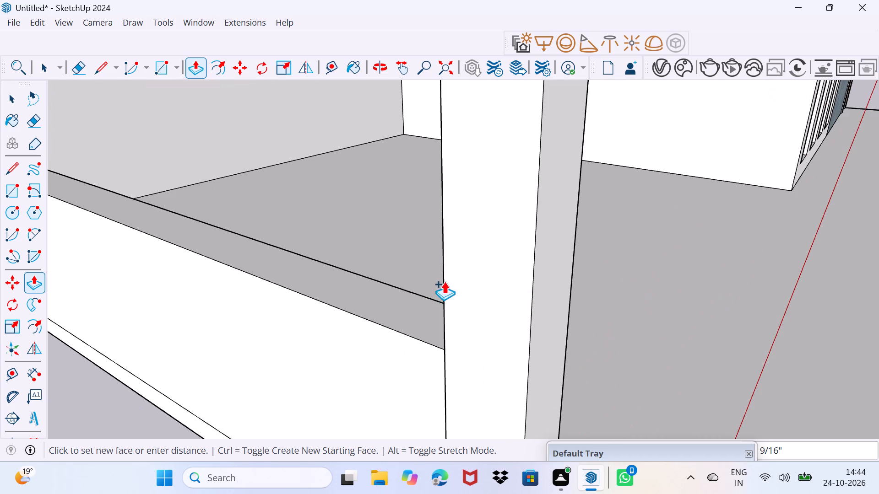
click(445, 279)
scroll(431, 279, down, 3)
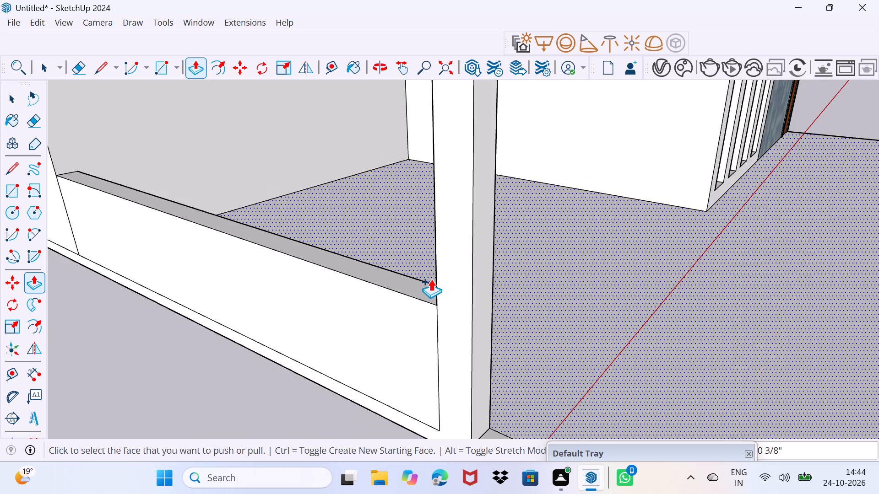
scroll(431, 279, down, 10)
Extend the pillar's inner side face along the top of the low parapet wall with two short Push/Pull extrusions, each starting a new face.
middle_drag(487, 301, 277, 295)
scroll(373, 232, up, 3)
middle_drag(270, 263, 519, 248)
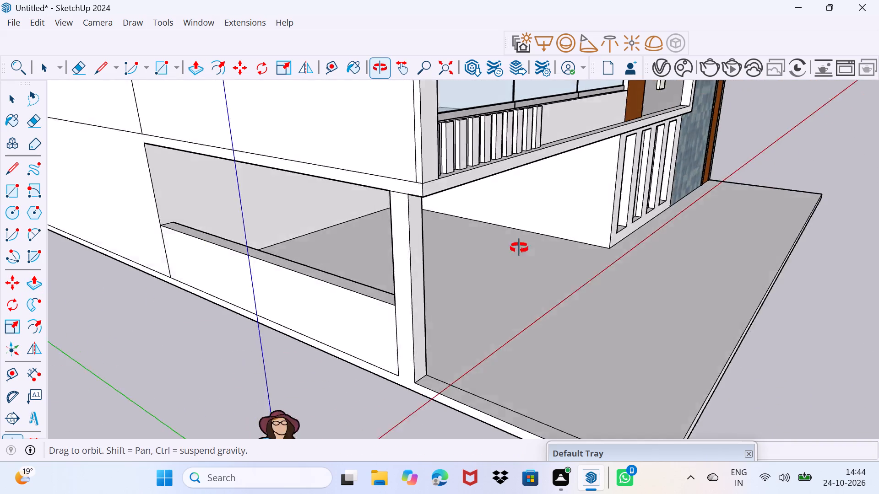
middle_drag(519, 248, 553, 237)
middle_drag(393, 289, 646, 279)
scroll(586, 253, up, 3)
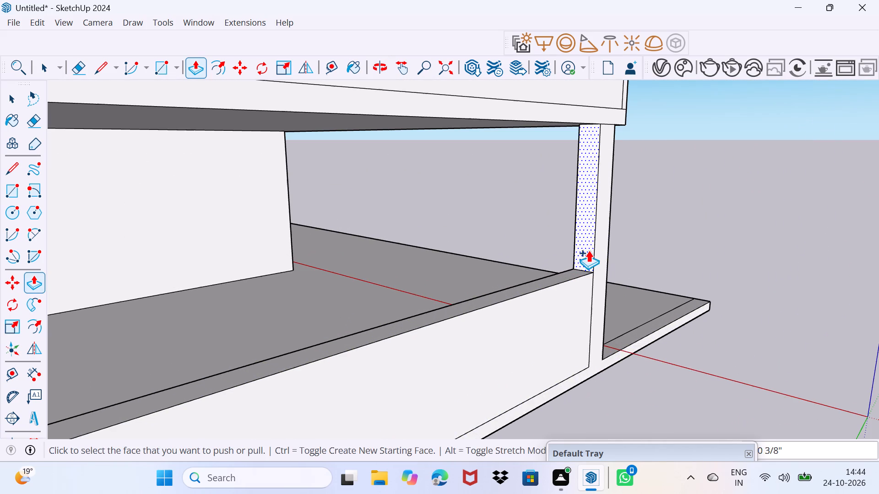
click(588, 250)
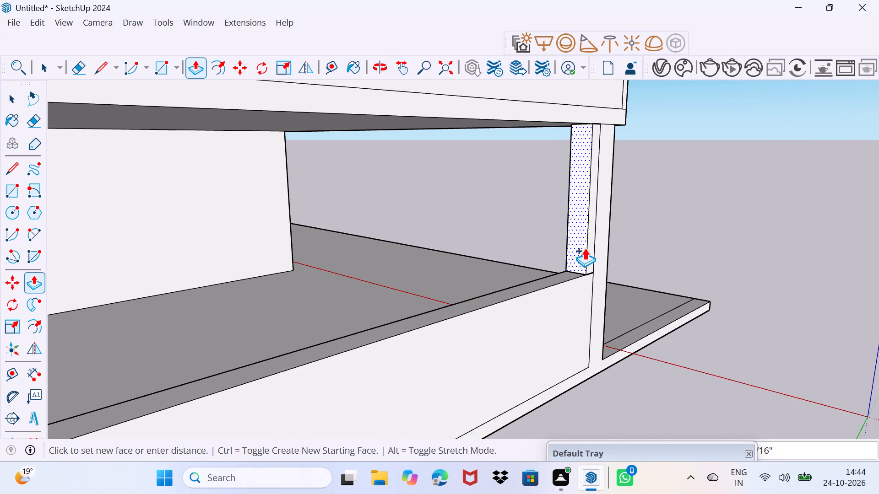
click(580, 249)
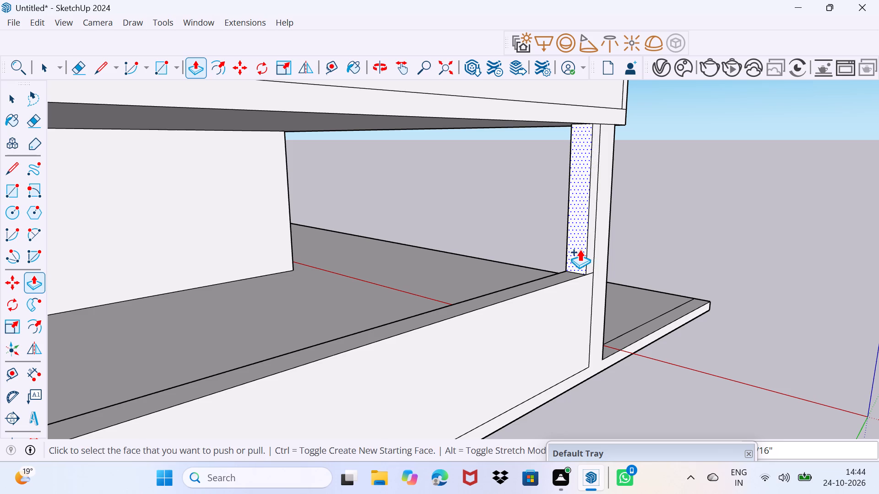
click(580, 249)
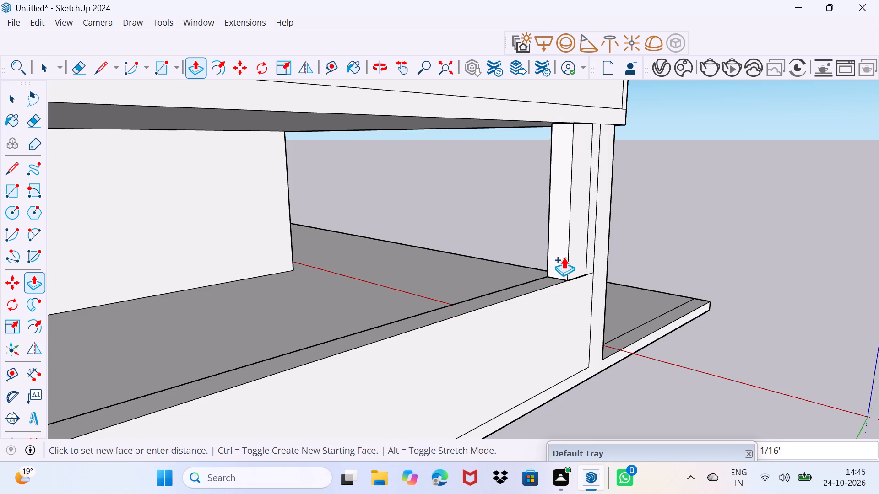
click(572, 255)
key(space)
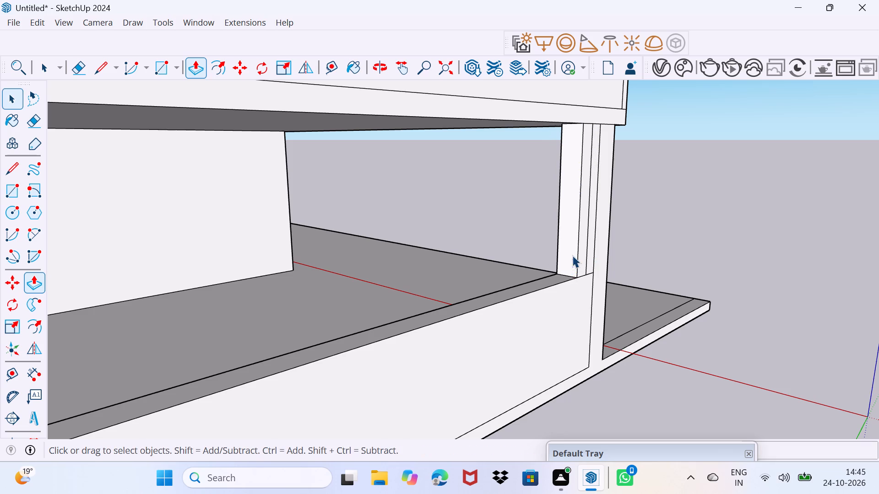
Erase the leftover strip line on the ground slab in front of the pillar.
middle_drag(606, 261, 154, 318)
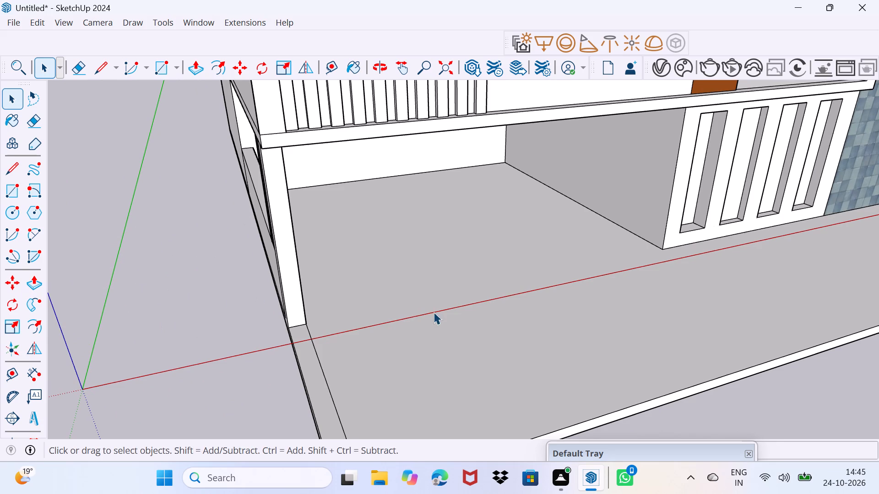
middle_drag(434, 312, 371, 313)
scroll(371, 313, down, 1)
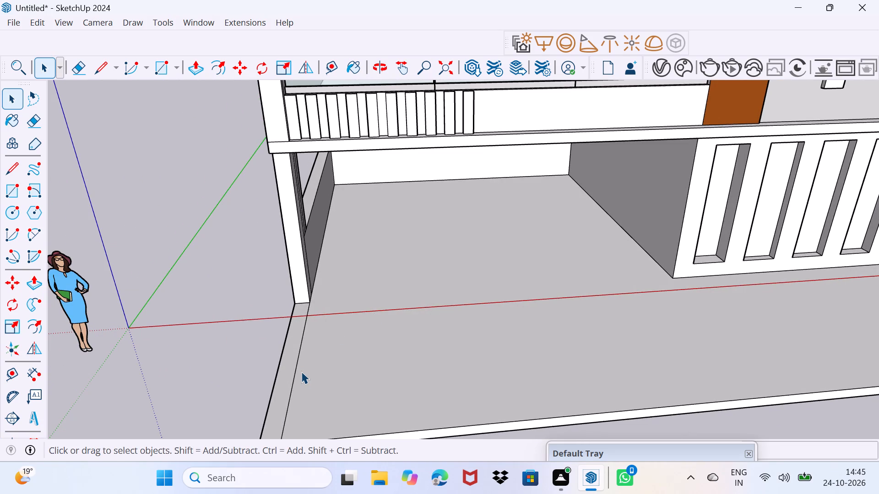
key(e)
click(296, 369)
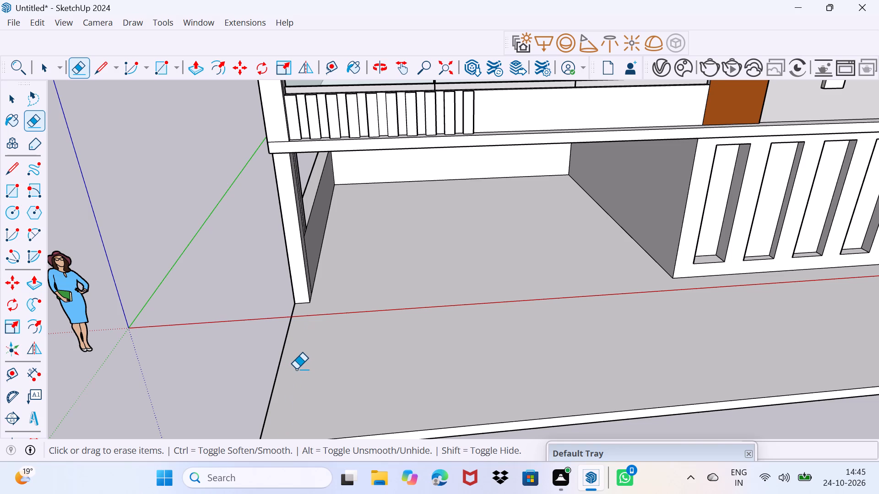
key(space)
Draw a door rectangle about 8' 2" high on the parking area's back wall, starting from the floor edge.
middle_drag(313, 357, 293, 412)
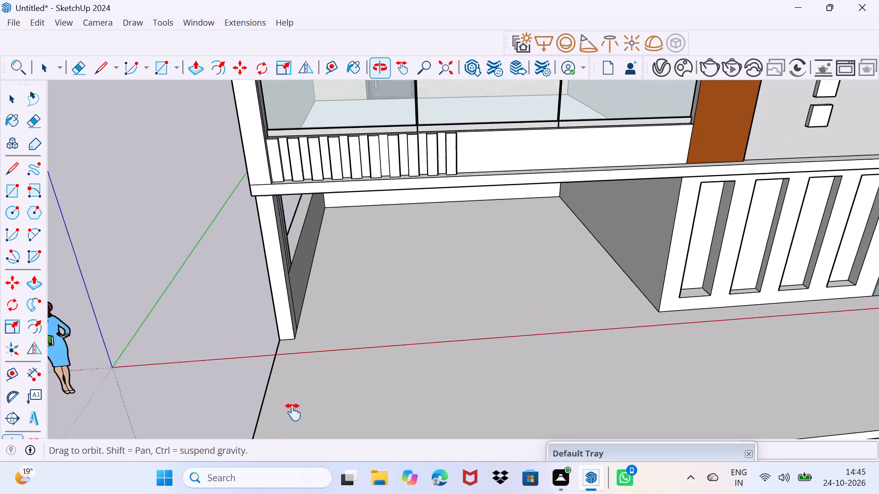
middle_drag(293, 412, 275, 469)
middle_drag(312, 450, 373, 376)
middle_drag(382, 377, 438, 277)
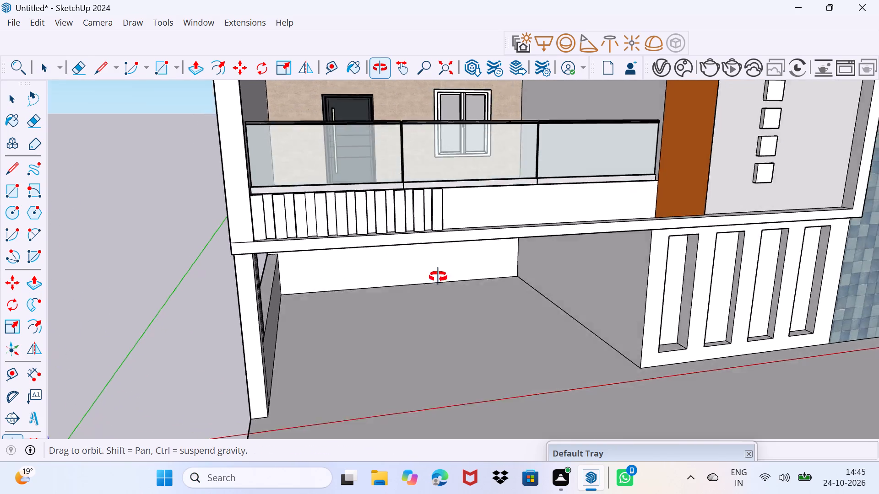
middle_drag(438, 277, 416, 280)
key(r)
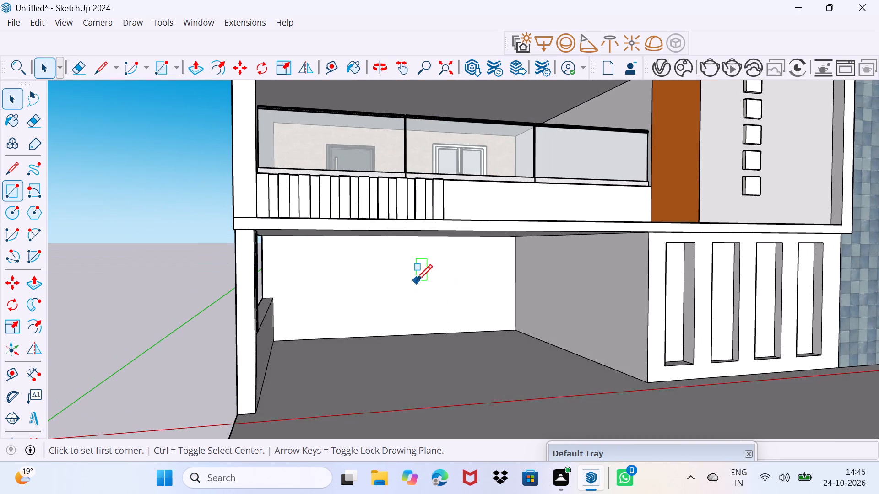
click(344, 335)
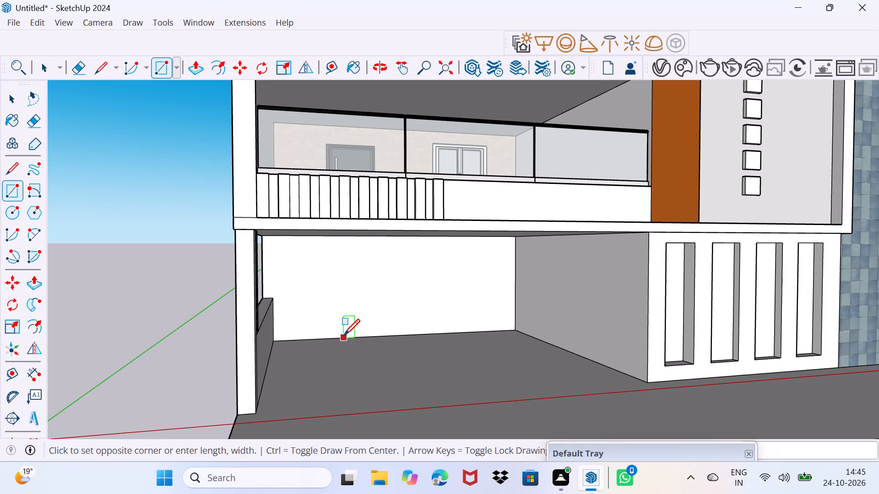
scroll(376, 296, up, 8)
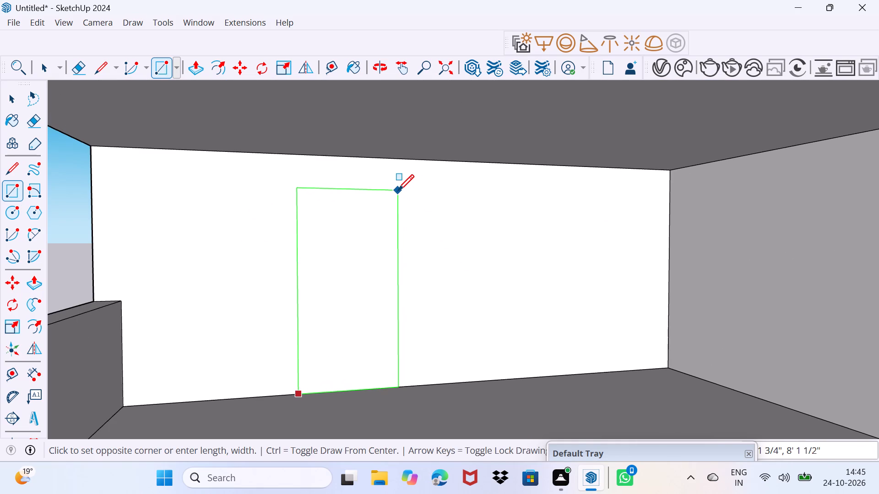
click(397, 189)
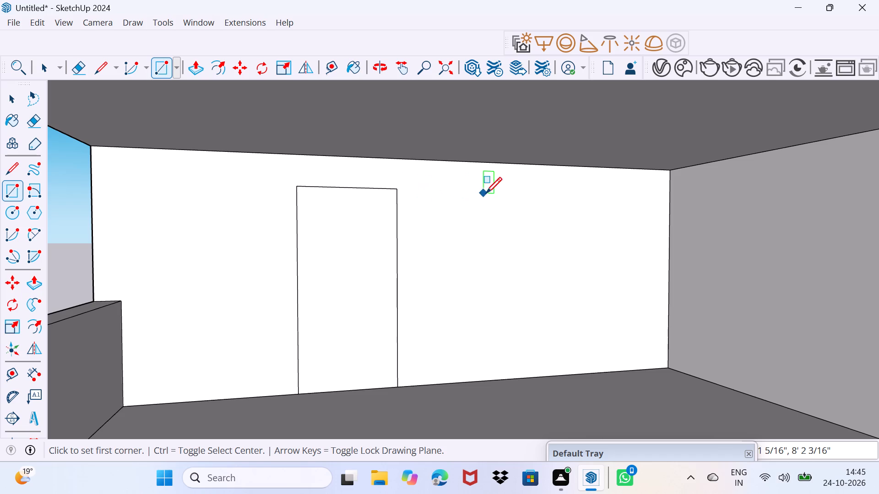
Draw a window rectangle about 4' 7" high beside the door outline, with its top level with the door's top.
click(494, 188)
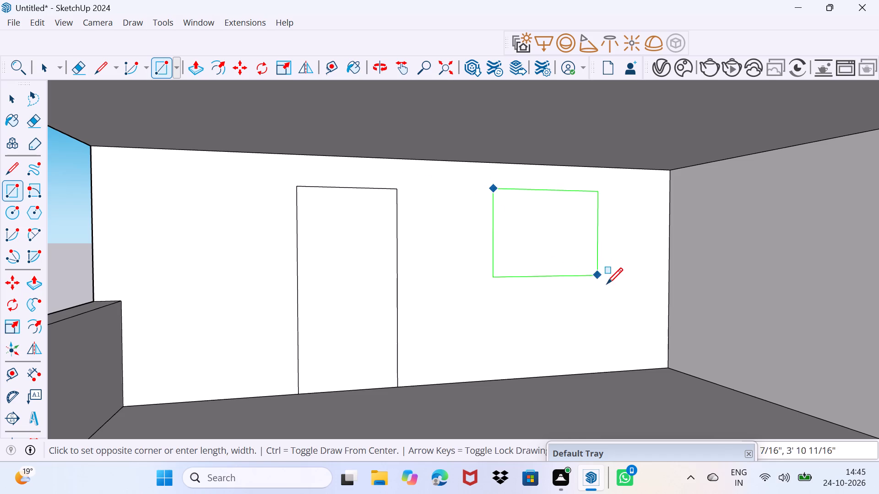
click(618, 292)
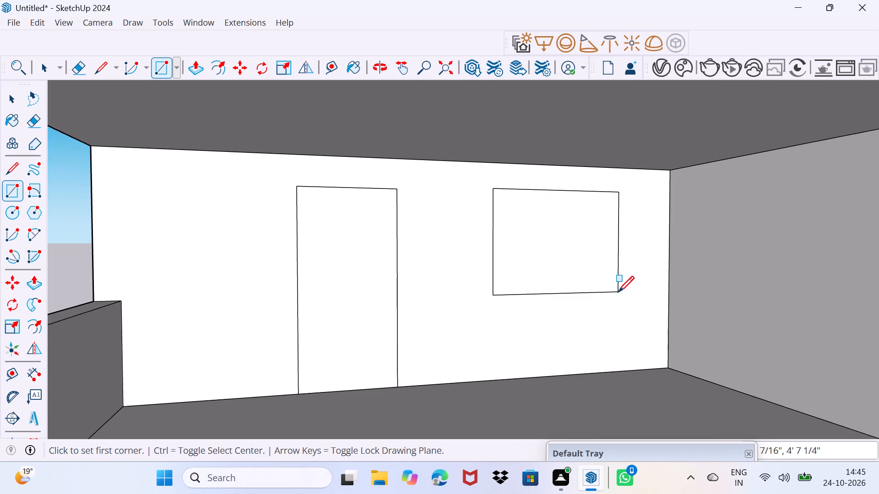
key(space)
Push the door outline on the parking area's back wall inward to recess the doorway.
click(355, 300)
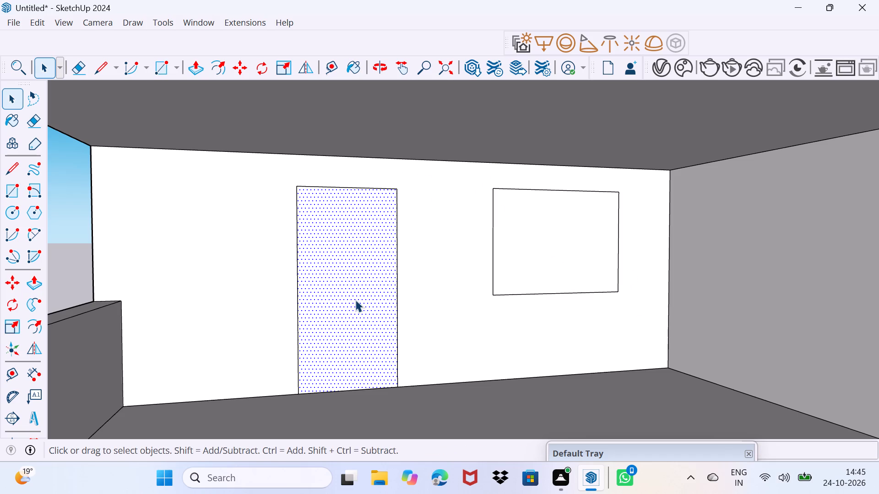
key(p)
click(355, 300)
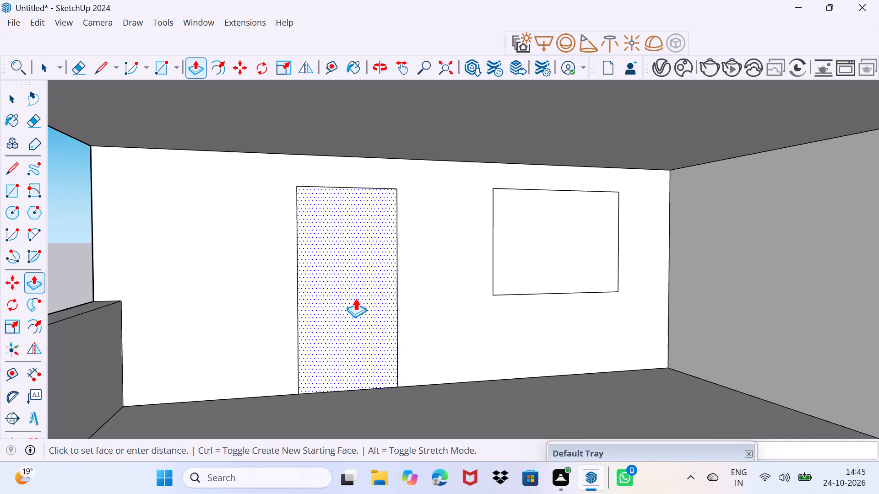
click(354, 292)
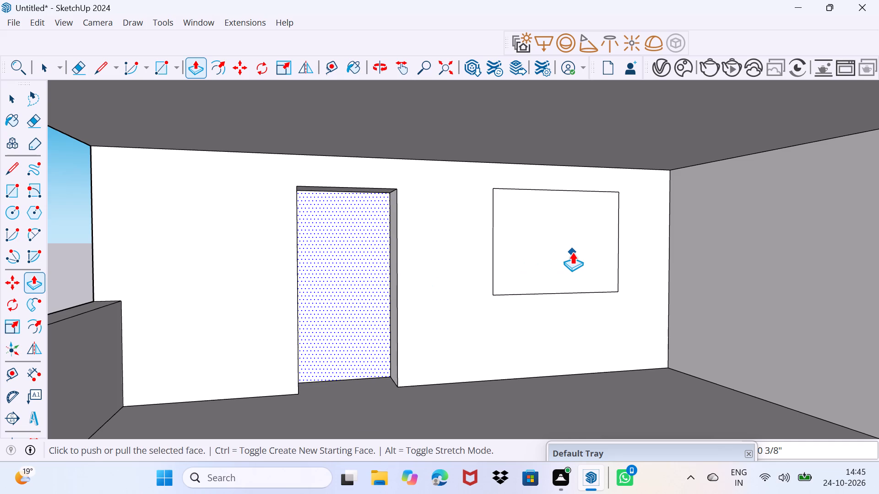
key(Escape)
Push the window outline beside the doorway into the back wall to form a recessed window opening.
click(572, 252)
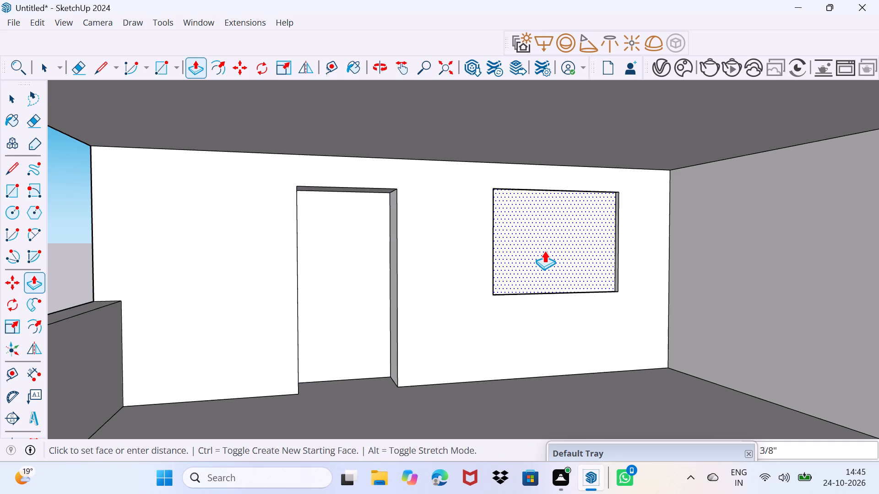
click(553, 257)
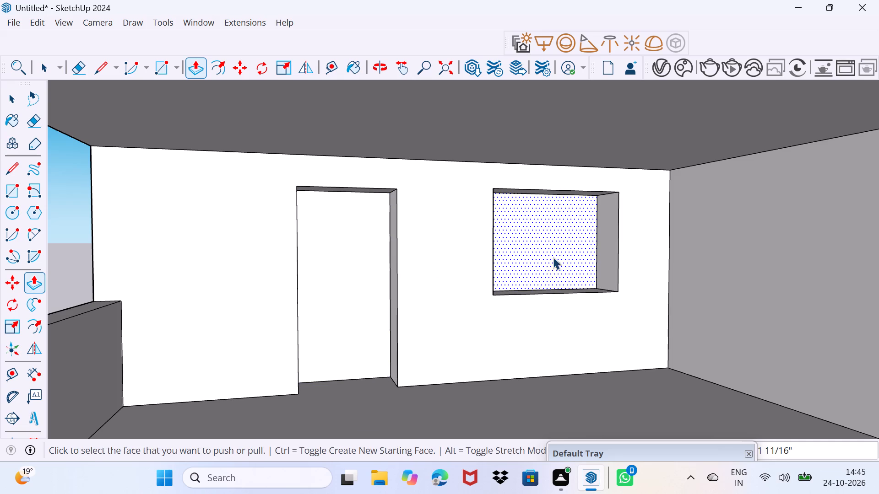
key(space)
drag(535, 285, 549, 247)
Copy the upper balcony's window straight down to the parking area's window opening, placing its lower corner at the opening's lower corner.
scroll(543, 258, down, 8)
middle_click(543, 260)
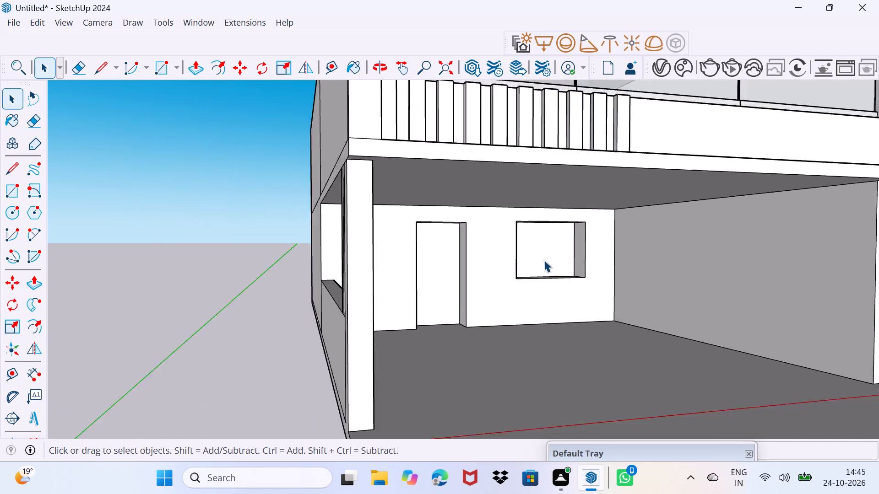
scroll(544, 260, down, 1)
middle_drag(556, 218, 516, 288)
scroll(627, 118, up, 5)
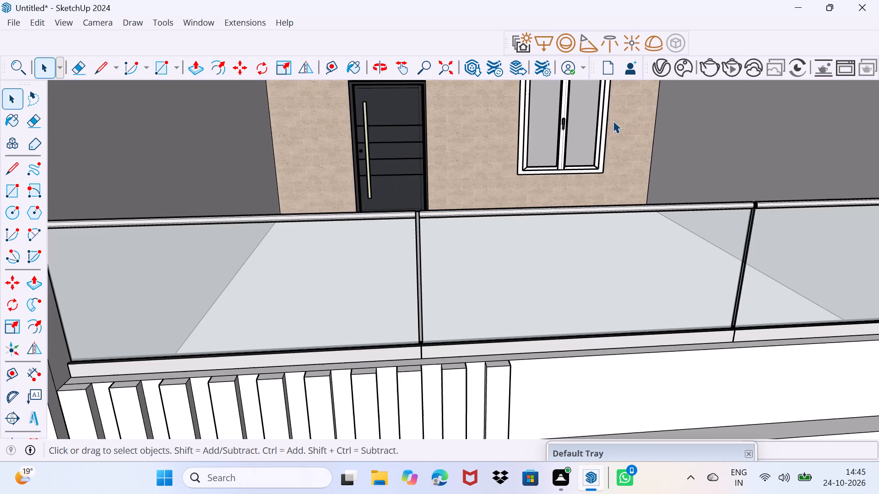
click(599, 164)
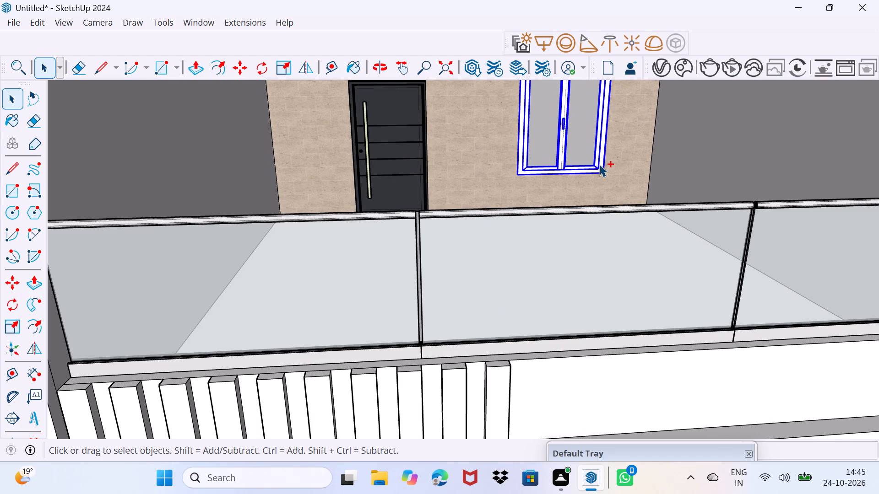
key(m)
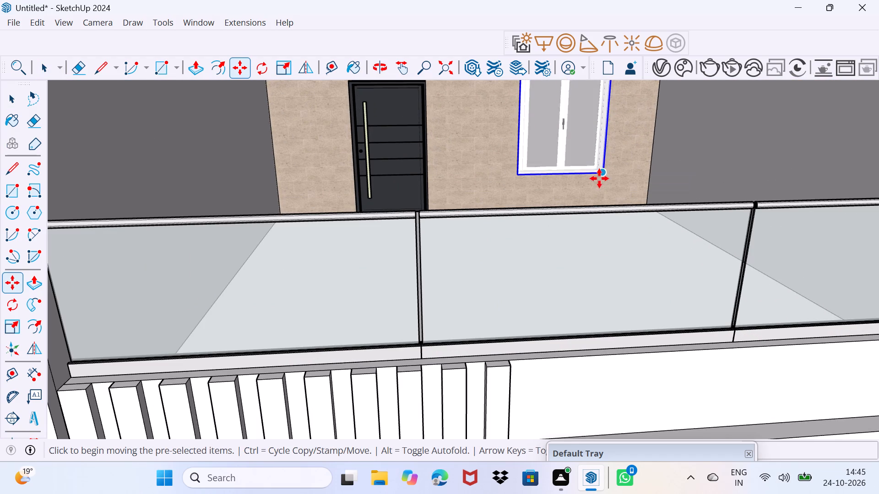
click(600, 174)
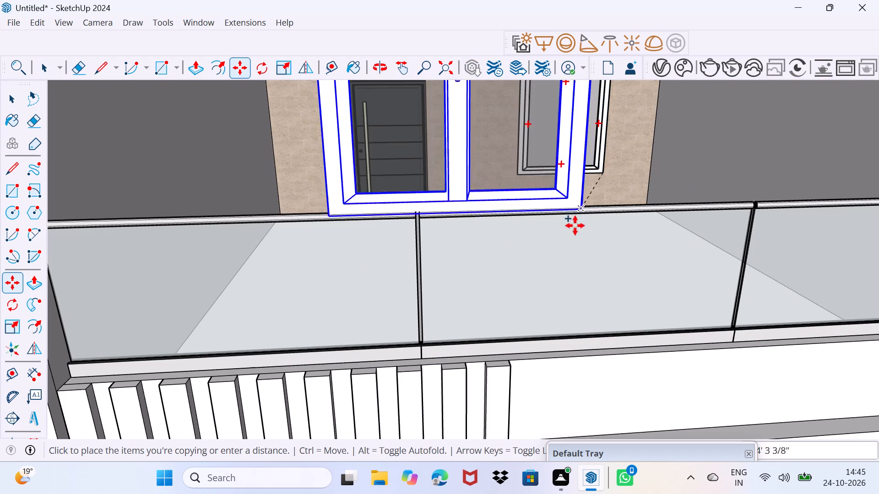
scroll(563, 283, down, 11)
middle_drag(569, 369, 571, 323)
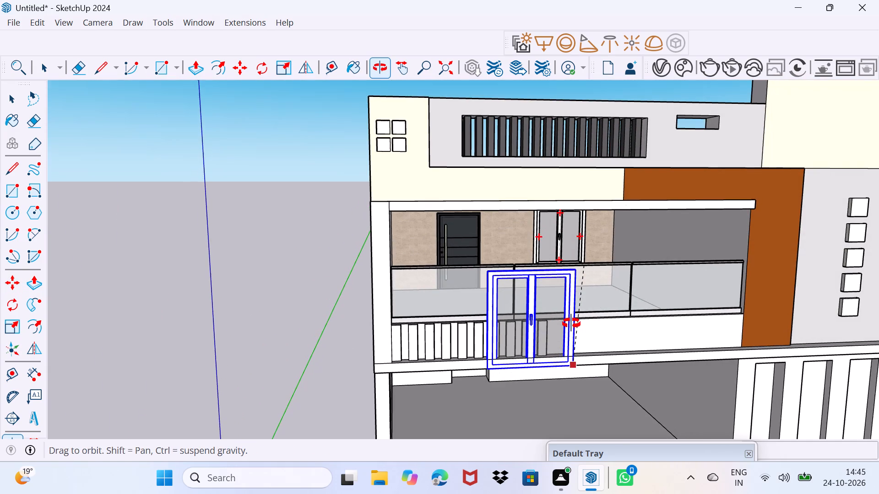
middle_drag(571, 323, 570, 245)
scroll(575, 310, up, 5)
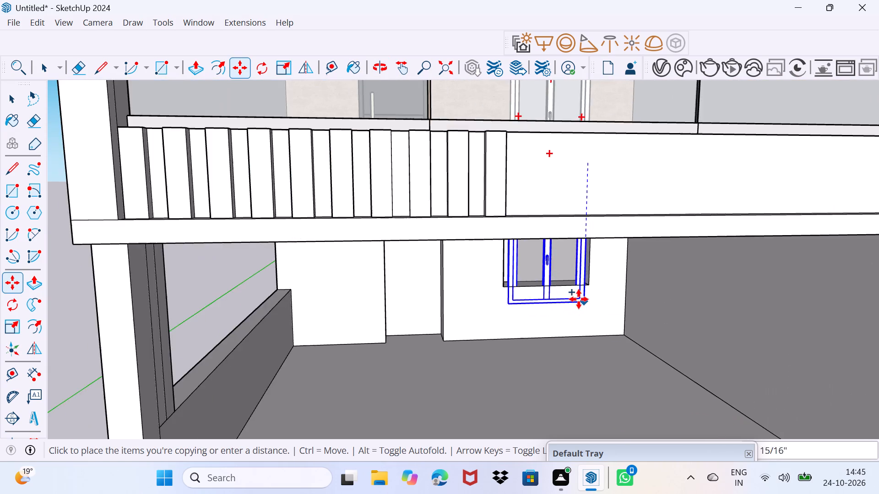
scroll(579, 299, up, 7)
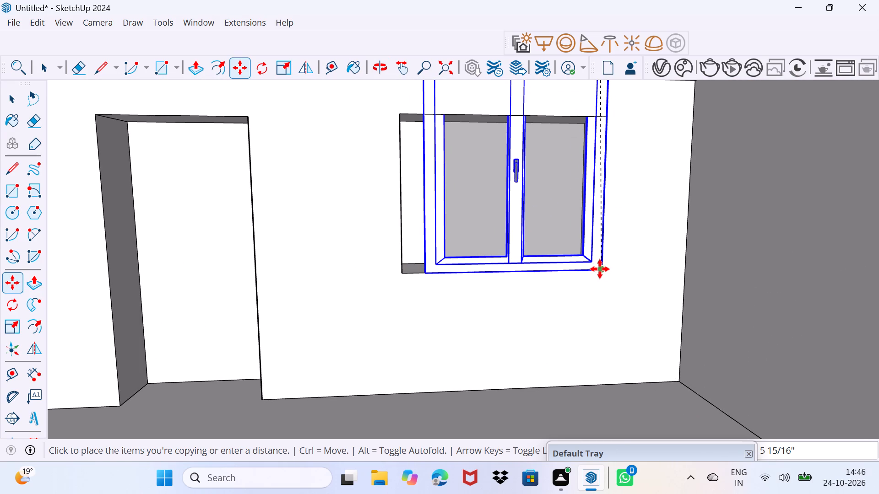
click(600, 269)
Scale the copied window's width until its side reaches the opening's edge nearest the doorway.
scroll(547, 268, down, 1)
middle_drag(483, 261, 528, 257)
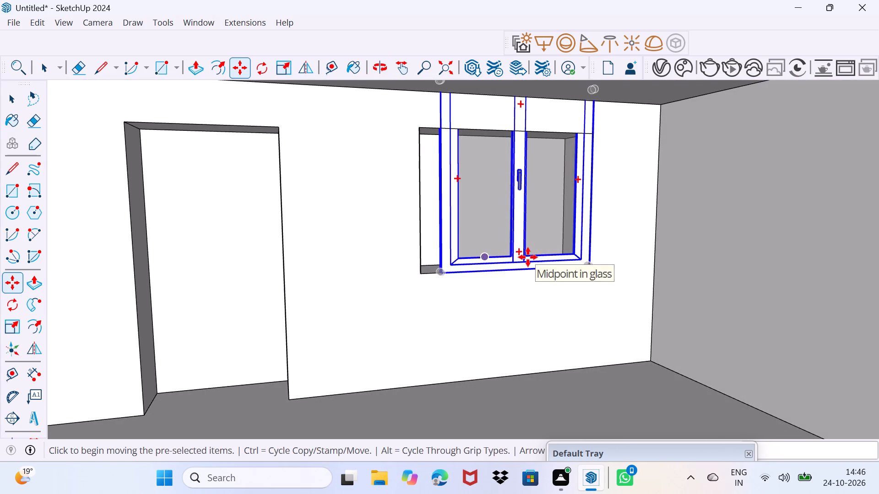
key(s)
scroll(443, 181, up, 2)
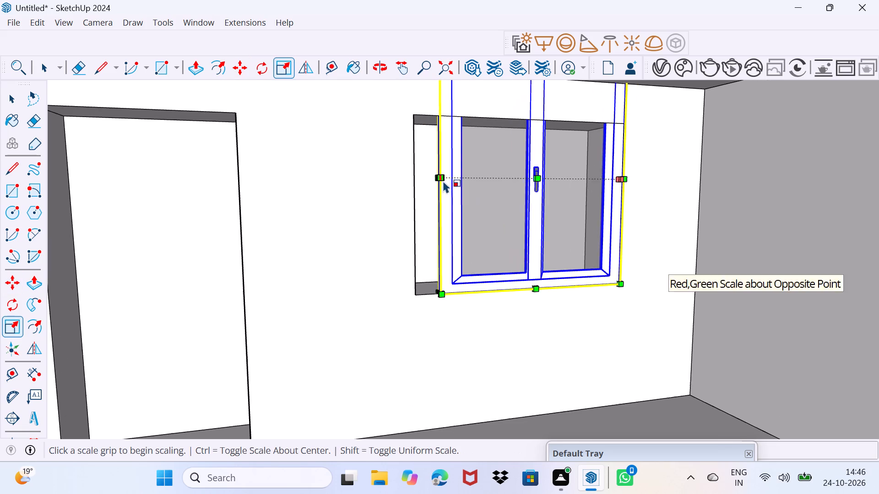
scroll(428, 200, up, 7)
middle_drag(438, 206, 494, 213)
scroll(497, 187, up, 2)
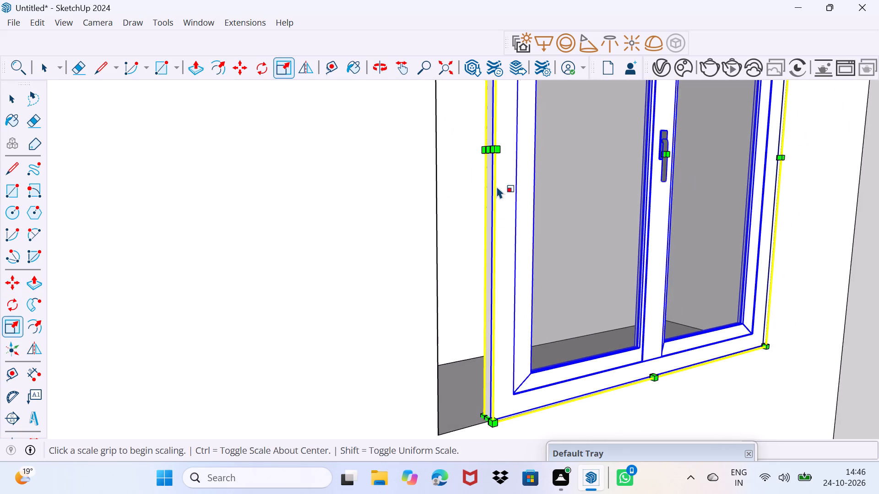
scroll(497, 186, up, 1)
click(487, 137)
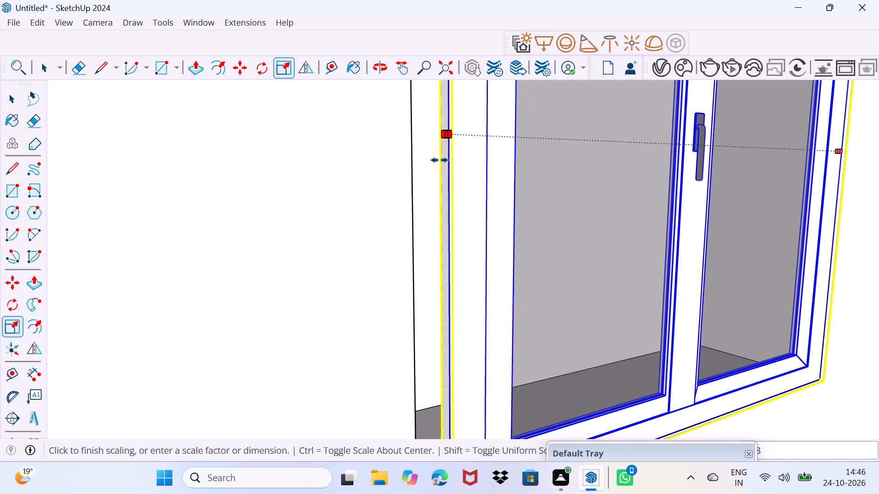
click(409, 166)
Scale the copied window from its top edge down to the parking area's ceiling, using a height factor of about 0.94.
scroll(422, 223, down, 4)
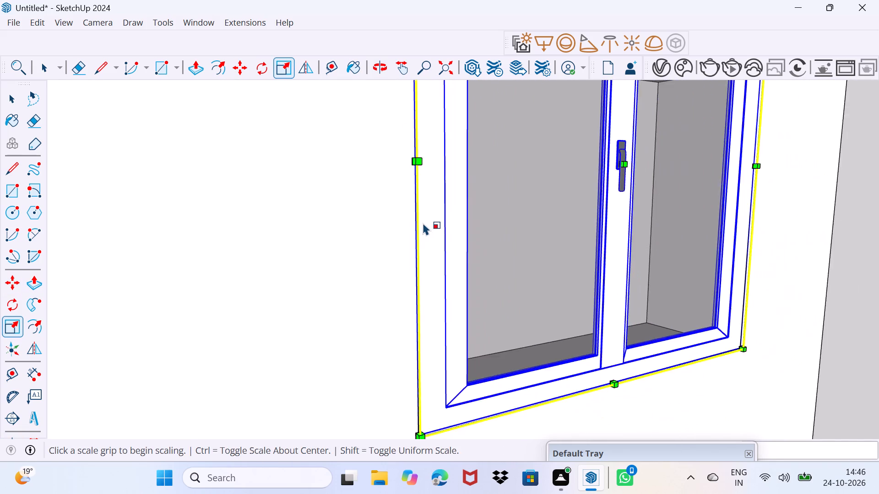
scroll(423, 223, down, 4)
middle_drag(479, 184, 504, 366)
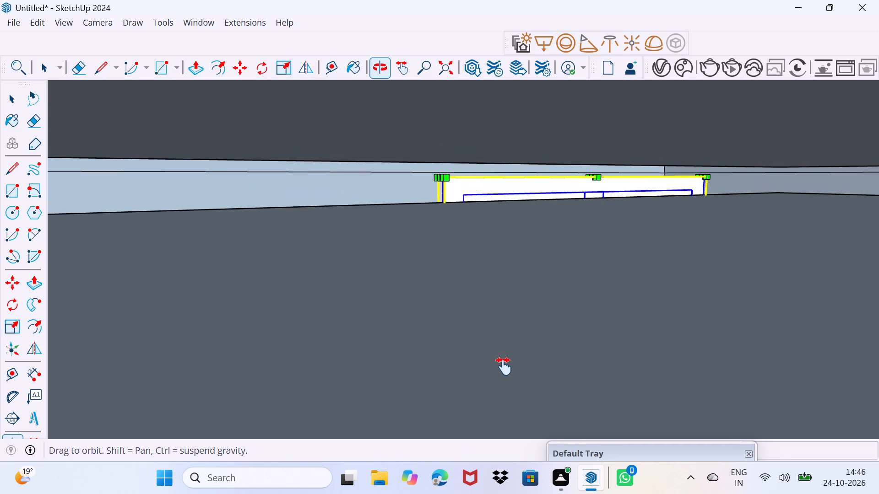
middle_drag(504, 366, 502, 358)
click(594, 167)
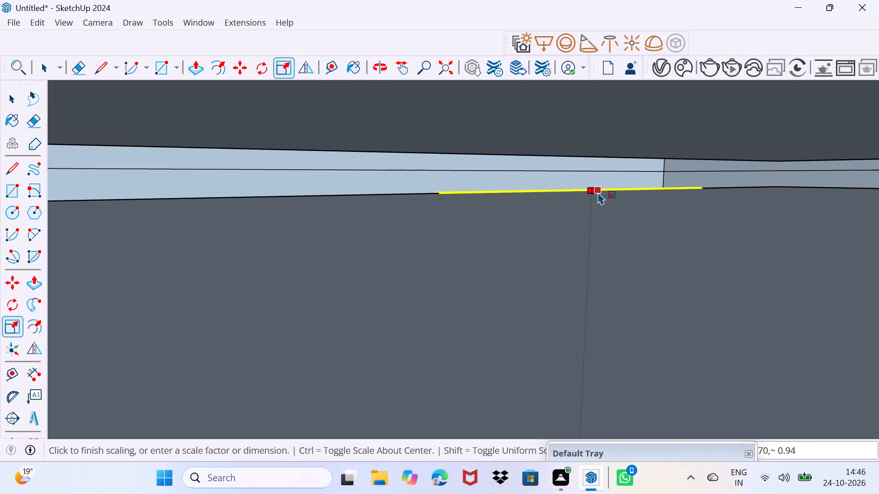
click(598, 192)
Scale the copied window down uniformly from its upper corner until its top roughly meets the opening's top.
middle_drag(586, 278, 598, 228)
scroll(598, 228, down, 2)
scroll(592, 272, down, 5)
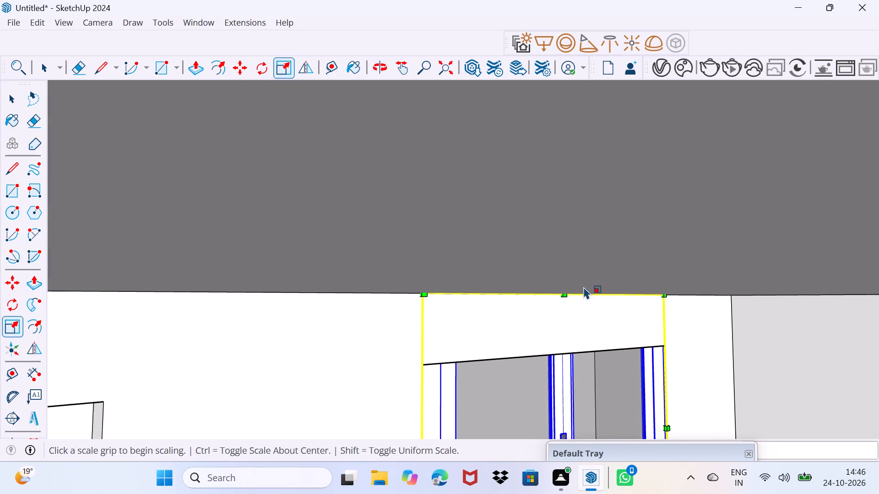
scroll(584, 287, down, 8)
scroll(559, 330, down, 11)
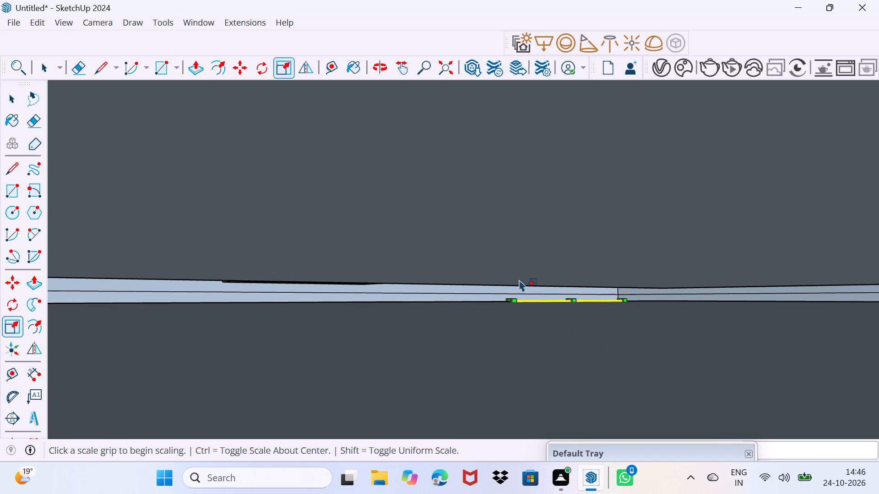
click(450, 67)
scroll(429, 347, up, 4)
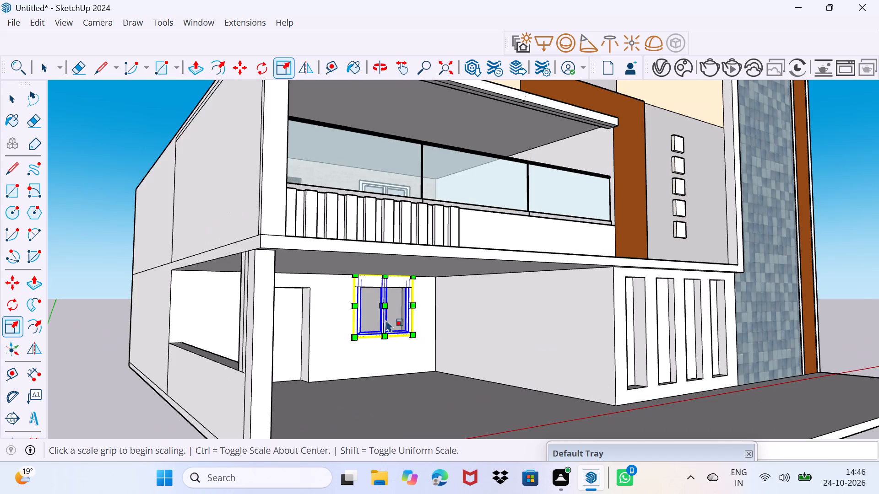
middle_drag(386, 320, 385, 286)
scroll(386, 320, up, 3)
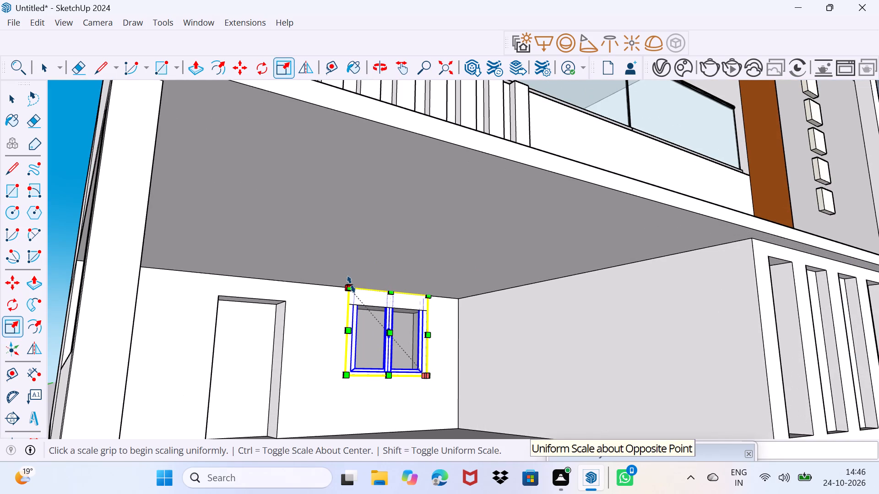
drag(351, 285, 364, 310)
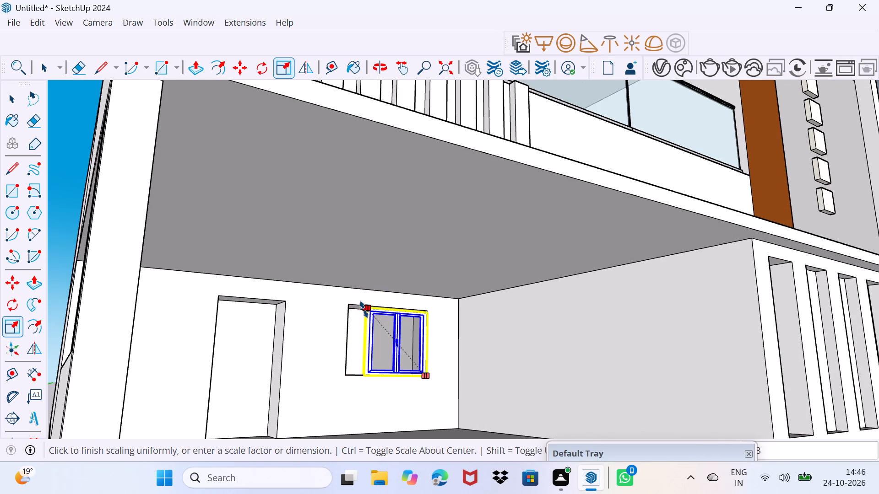
drag(364, 310, 364, 306)
Widen the copied window again so its frame reaches the opening's edge nearest the doorway.
scroll(362, 348, up, 5)
middle_click(347, 360)
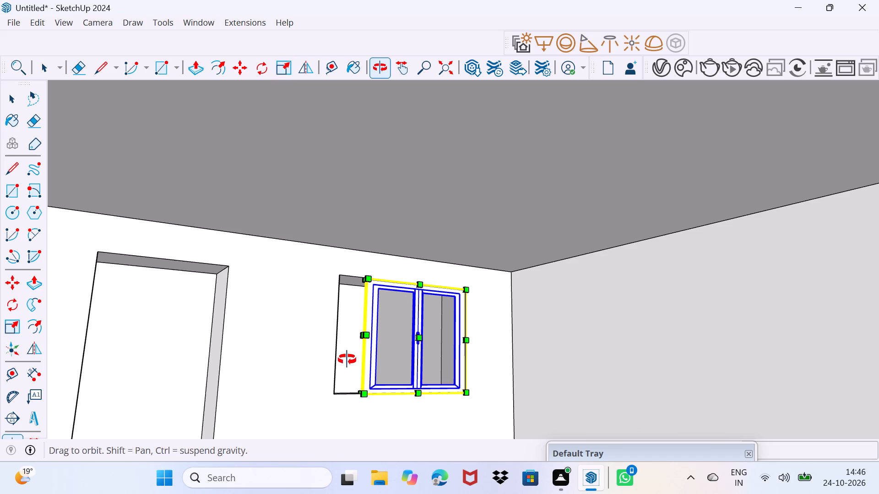
middle_drag(344, 349, 381, 357)
scroll(372, 339, up, 7)
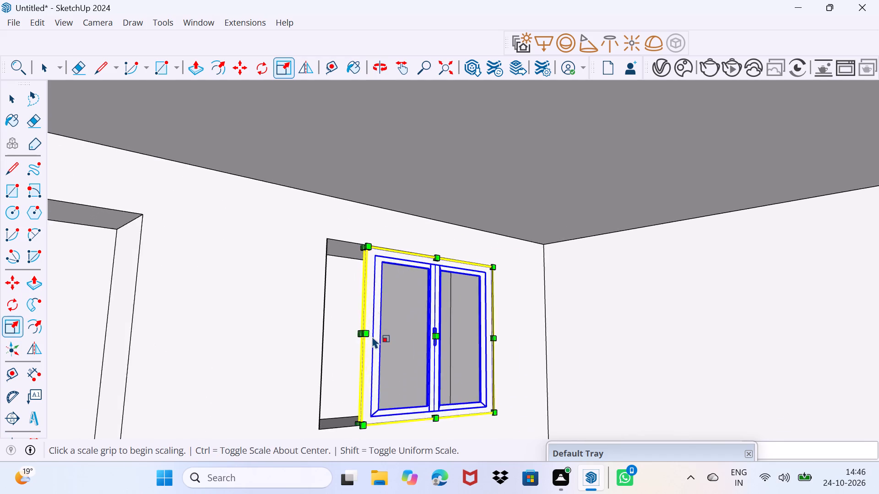
scroll(372, 336, up, 8)
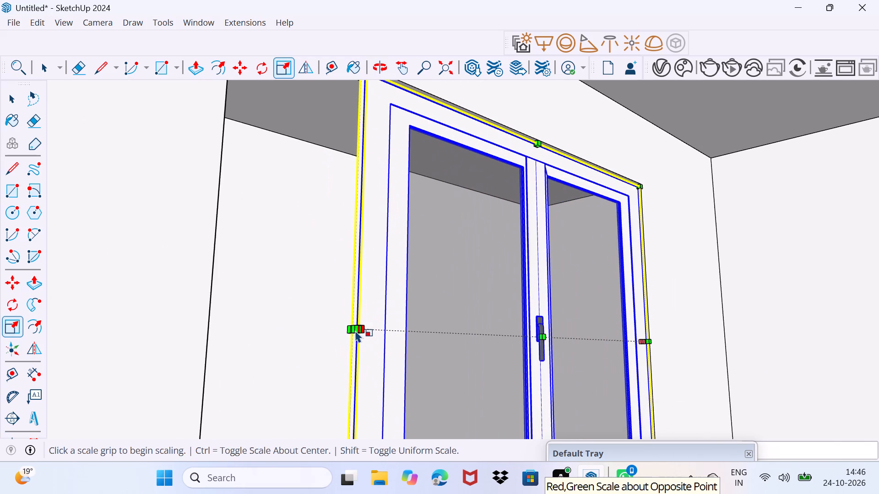
click(354, 330)
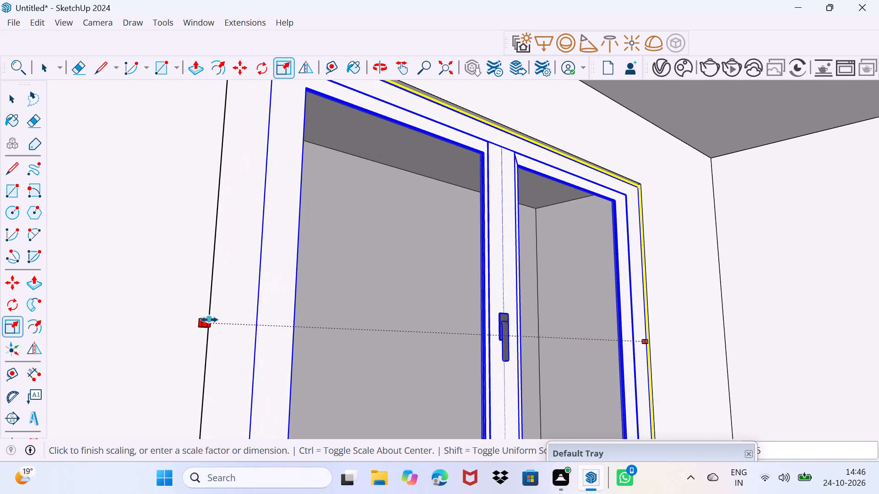
click(209, 320)
Stretch the copied window's top edge to the opening's top with a height factor of about 1.01, and clear the selection.
scroll(327, 294, down, 4)
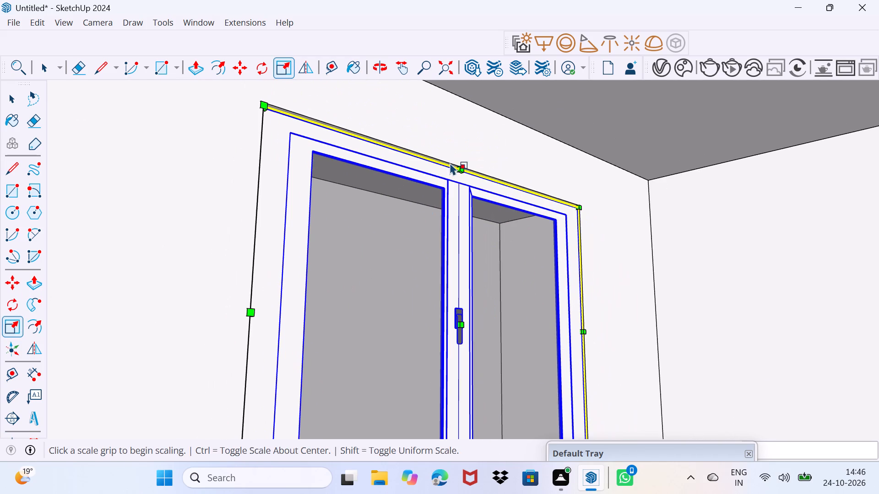
click(462, 168)
click(463, 166)
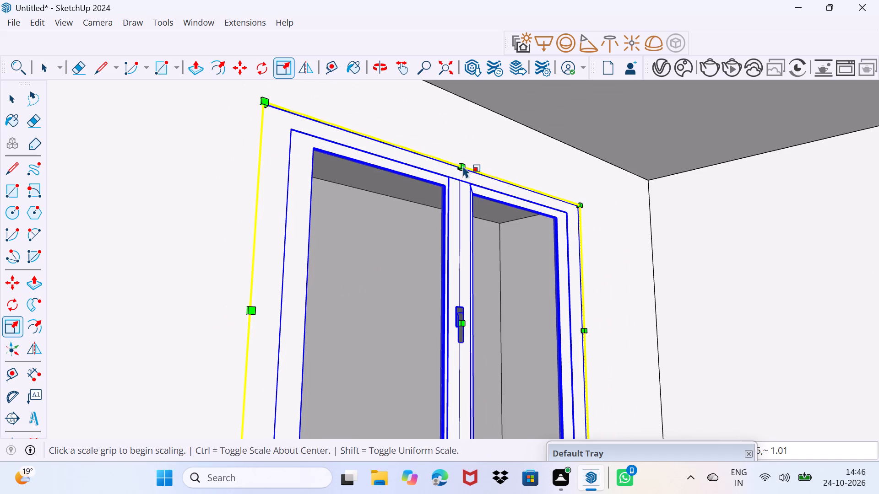
key(space)
drag(424, 209, 469, 154)
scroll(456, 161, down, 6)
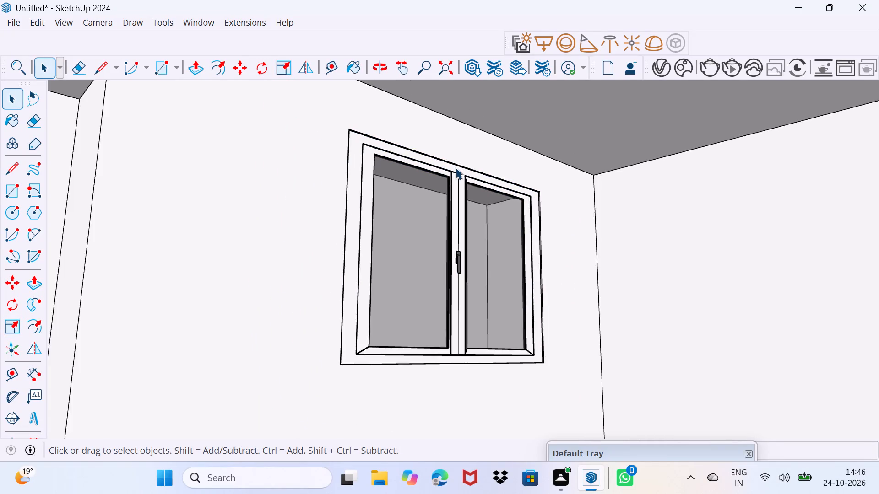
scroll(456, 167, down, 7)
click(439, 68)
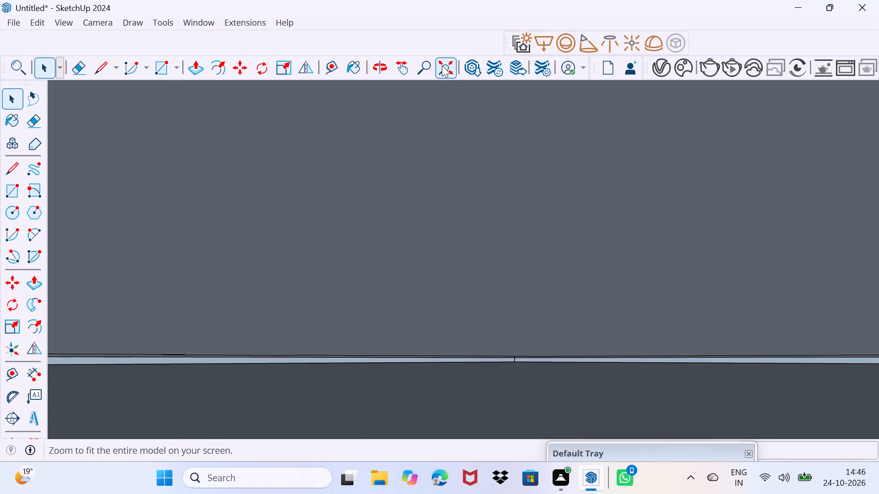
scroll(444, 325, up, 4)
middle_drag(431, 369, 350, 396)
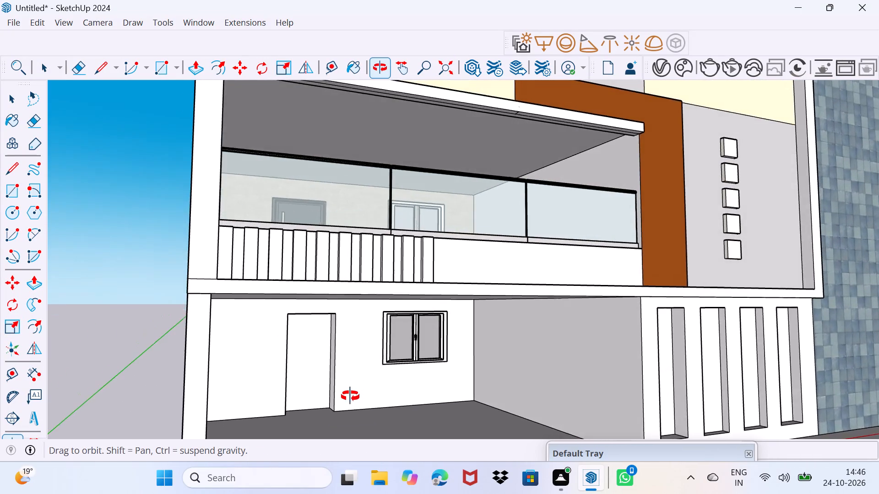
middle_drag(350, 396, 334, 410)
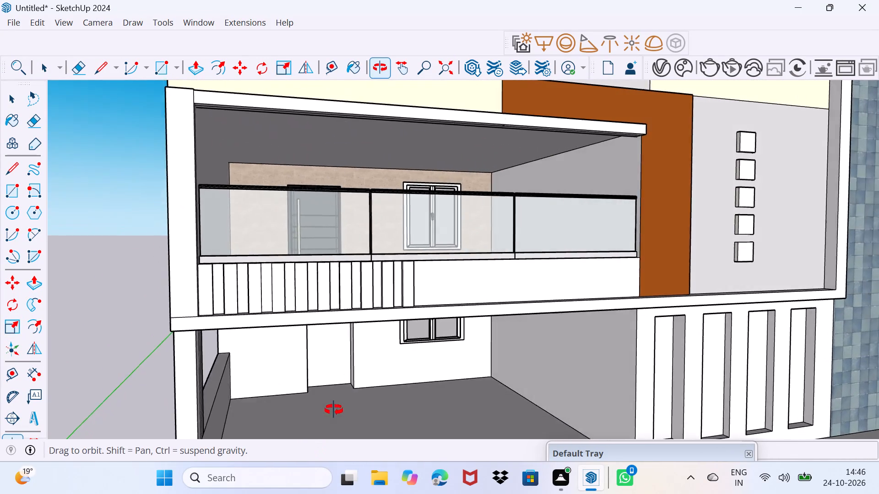
Search 3D Warehouse for "doors" in place of the previous window search.
middle_drag(334, 410, 339, 398)
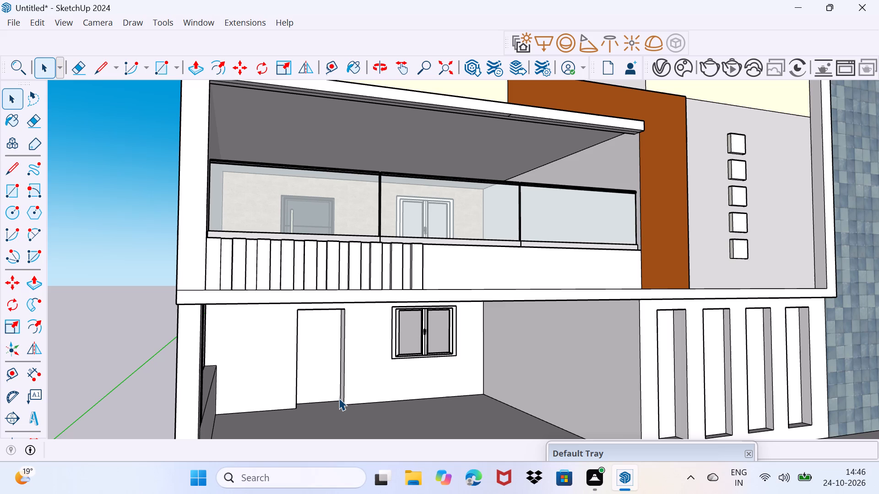
click(208, 22)
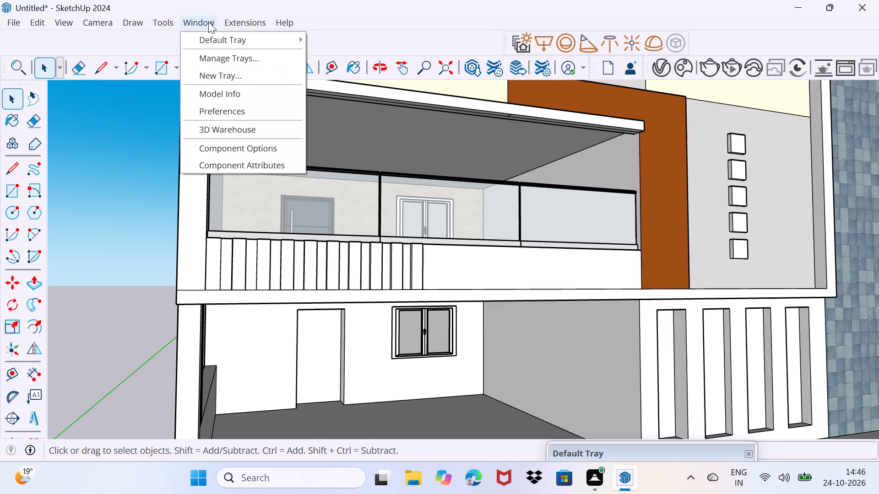
click(241, 126)
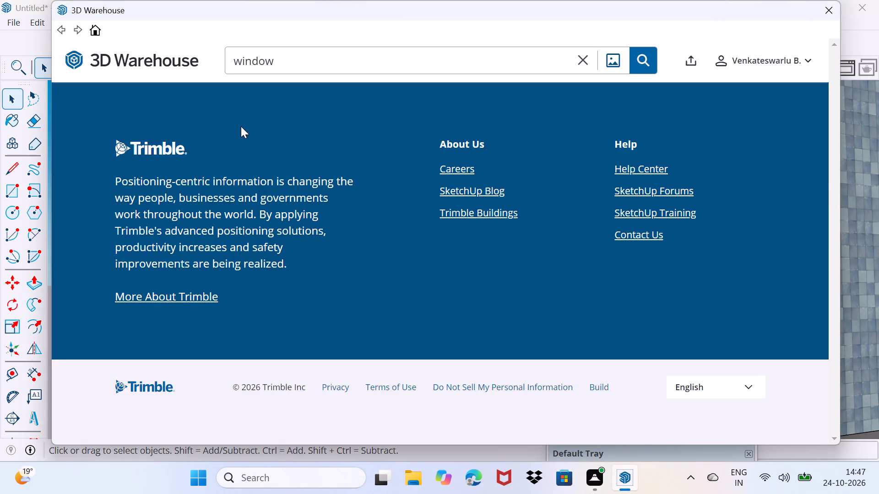
click(301, 60)
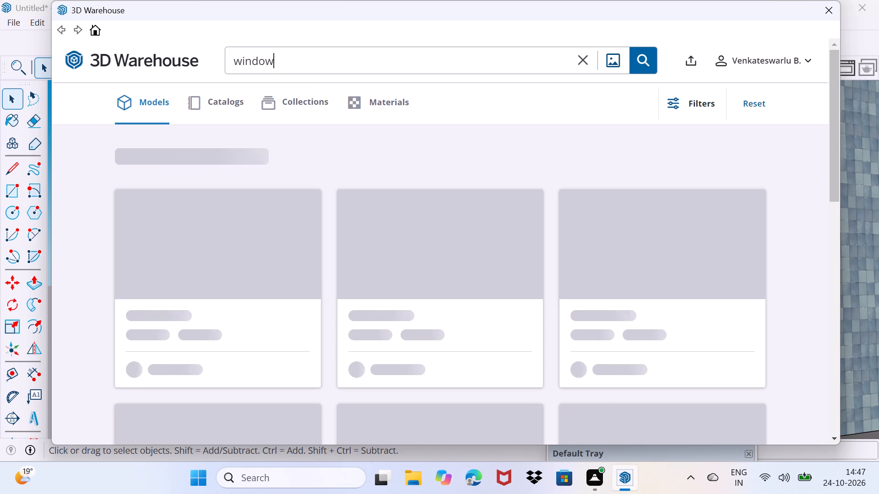
key(BackSpace)
key(BackSpace)
key(BackSpace)
key(BackSpace)
key(BackSpace)
key(BackSpace)
key(BackSpace)
key(BackSpace)
key(BackSpace)
key(BackSpace)
key(BackSpace)
key(BackSpace)
key(BackSpace)
key(BackSpace)
key(BackSpace)
key(BackSpace)
key(BackSpace)
key(BackSpace)
key(BackSpace)
key(BackSpace)
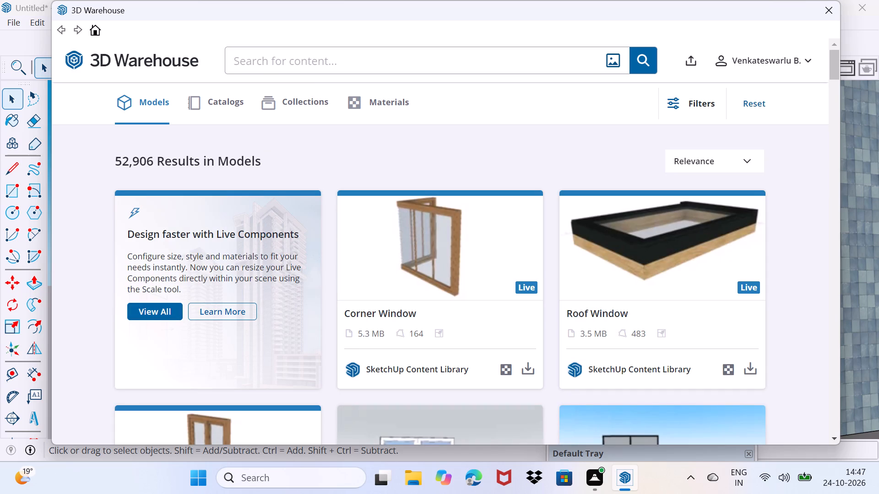
text(doo)
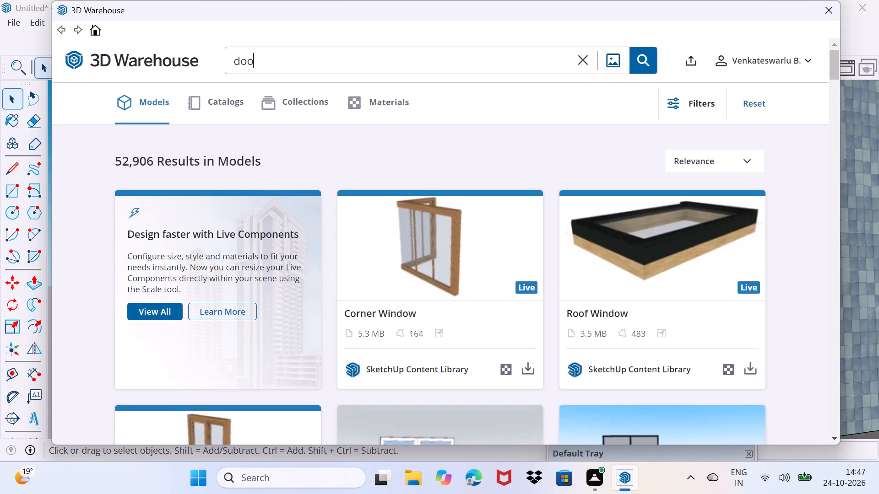
text(rs)
key(Return)
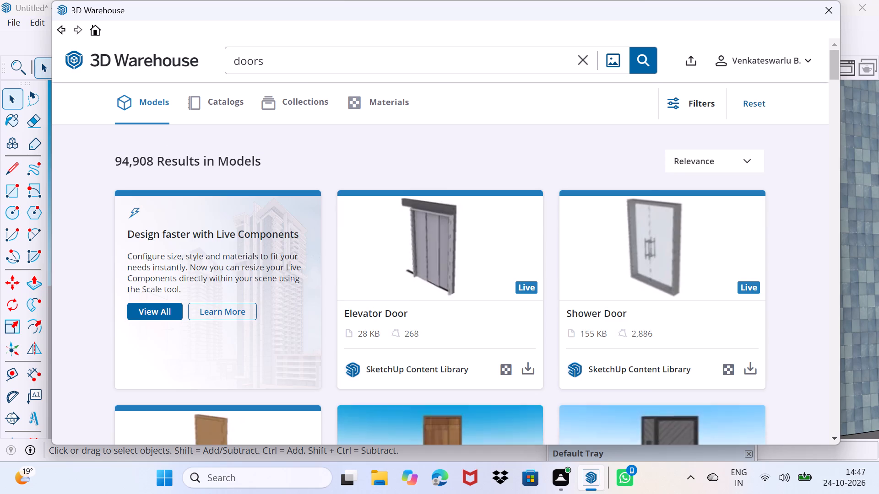
Look through the door models and then the door collections for a door suited to the parking area's doorway.
scroll(352, 226, down, 8)
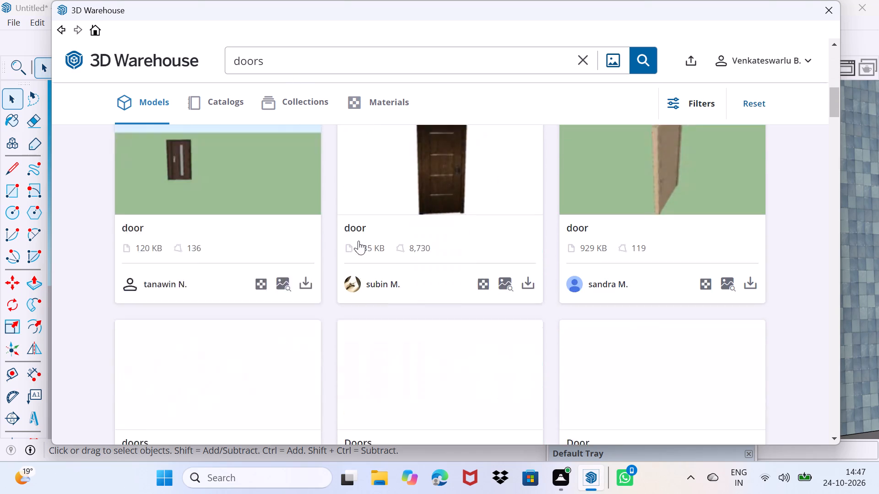
scroll(358, 241, down, 14)
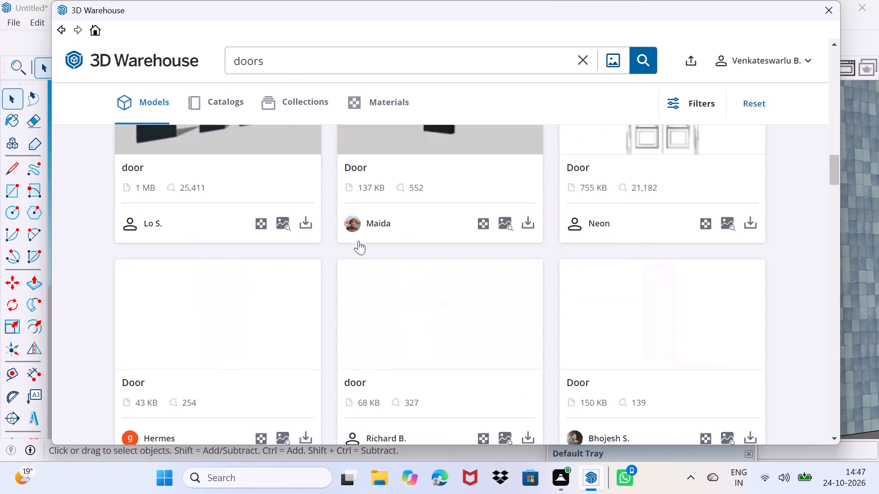
scroll(358, 241, down, 15)
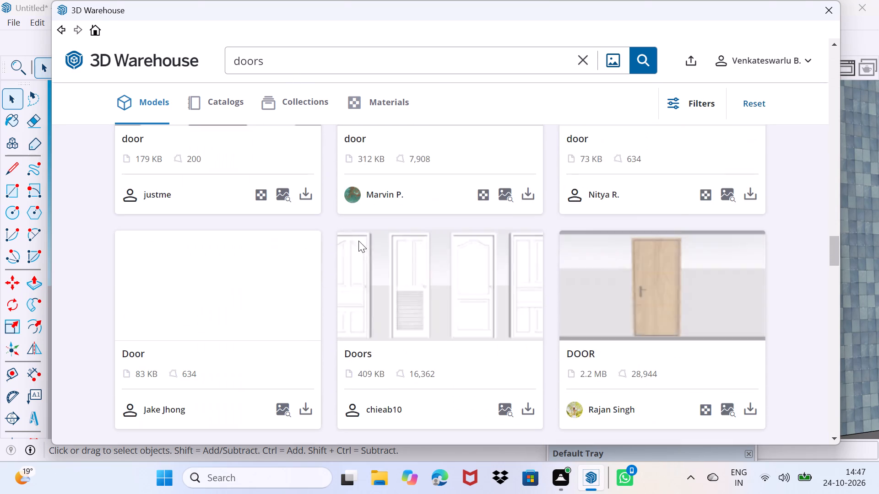
scroll(358, 241, down, 6)
click(292, 100)
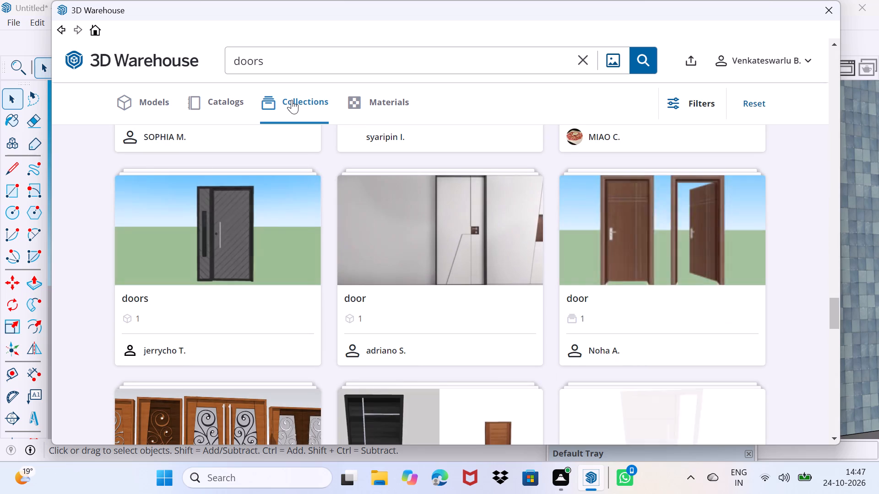
scroll(311, 189, down, 1)
scroll(344, 254, down, 1)
scroll(344, 255, up, 4)
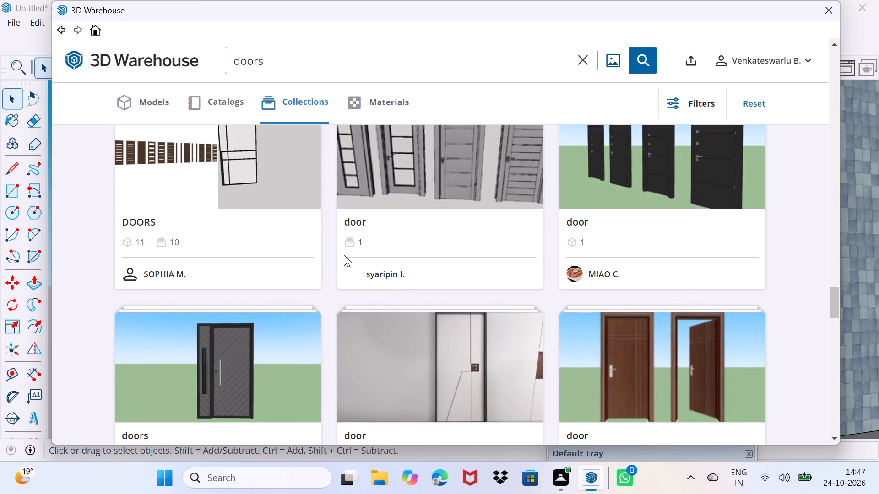
scroll(344, 255, down, 7)
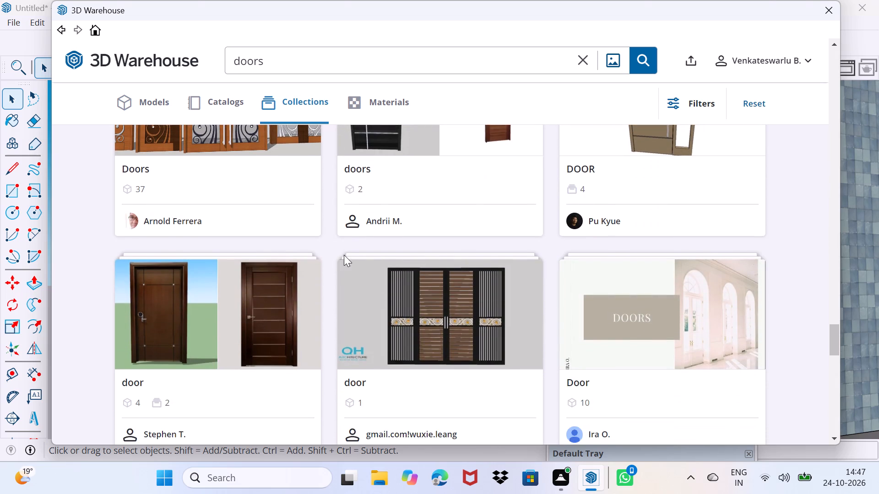
scroll(344, 255, down, 2)
scroll(344, 255, up, 1)
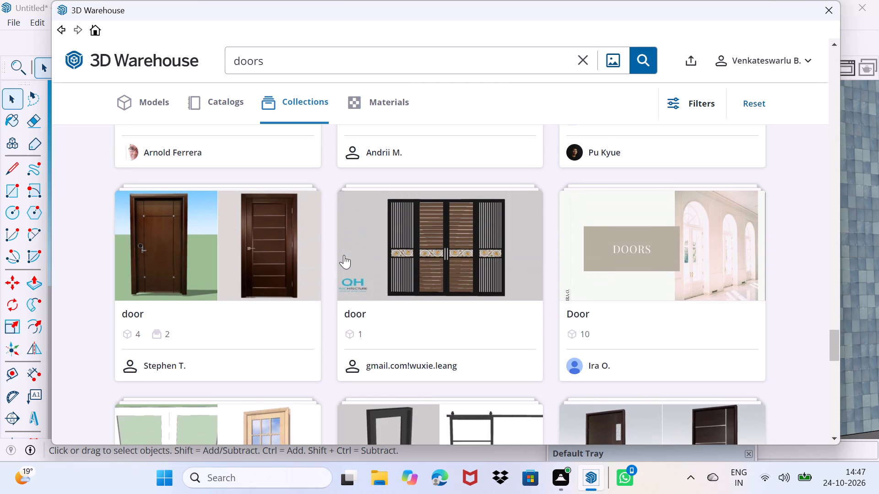
scroll(344, 255, down, 3)
scroll(344, 255, up, 4)
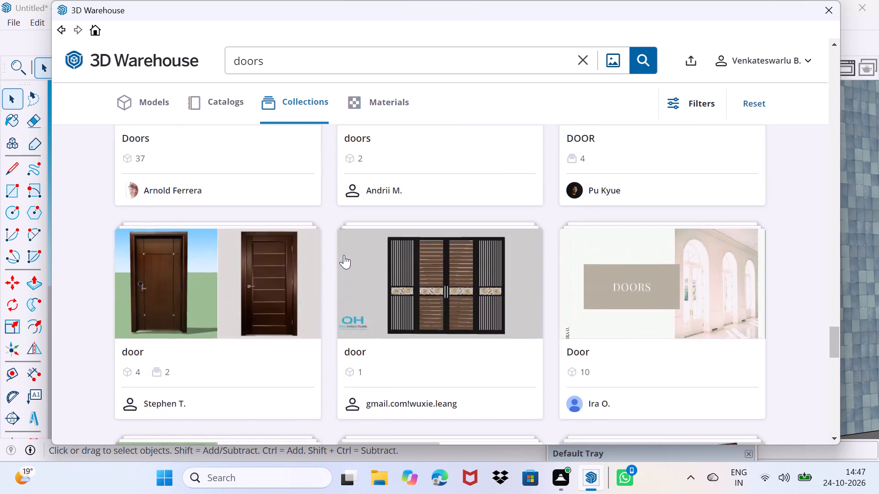
scroll(344, 255, up, 2)
scroll(344, 255, down, 4)
Load the four-panel louvred door DR 0003 from its collection and place it on the ground before the wall with four vertical slots.
click(439, 215)
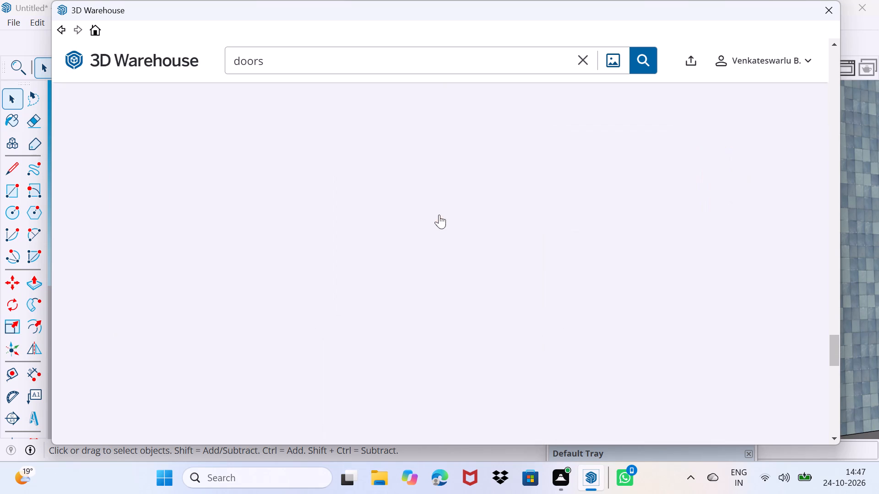
scroll(439, 215, down, 5)
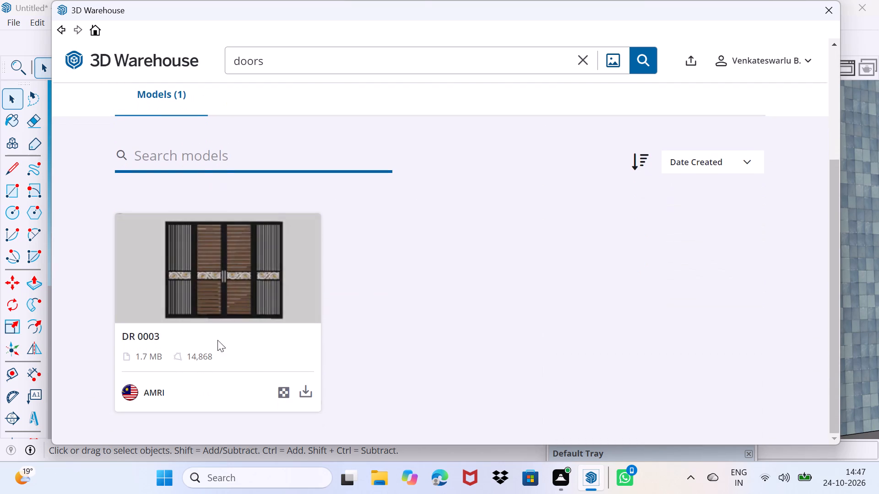
click(304, 389)
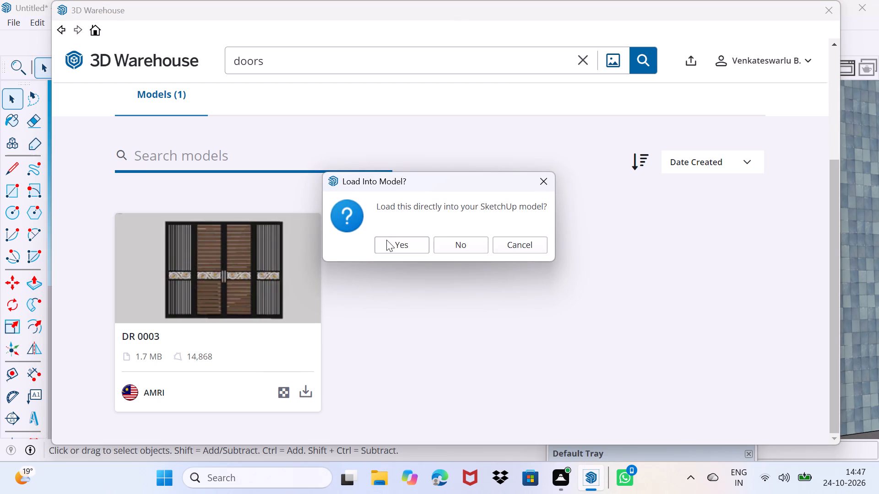
click(386, 240)
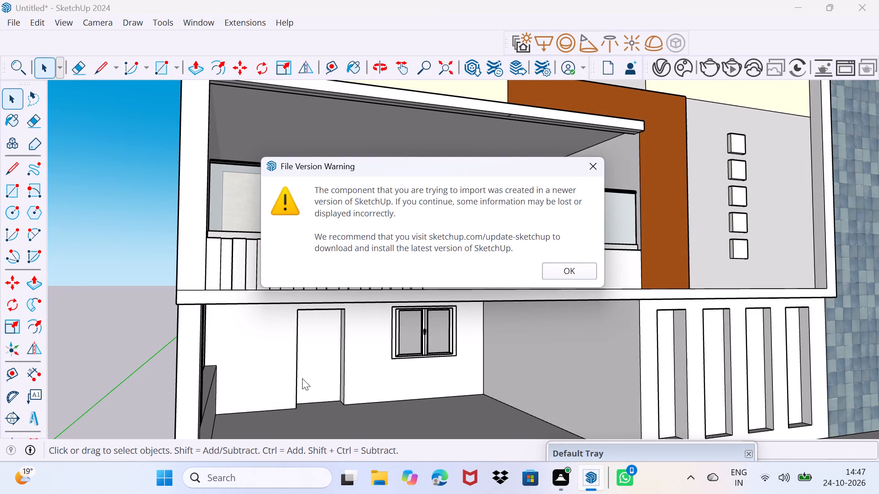
click(574, 268)
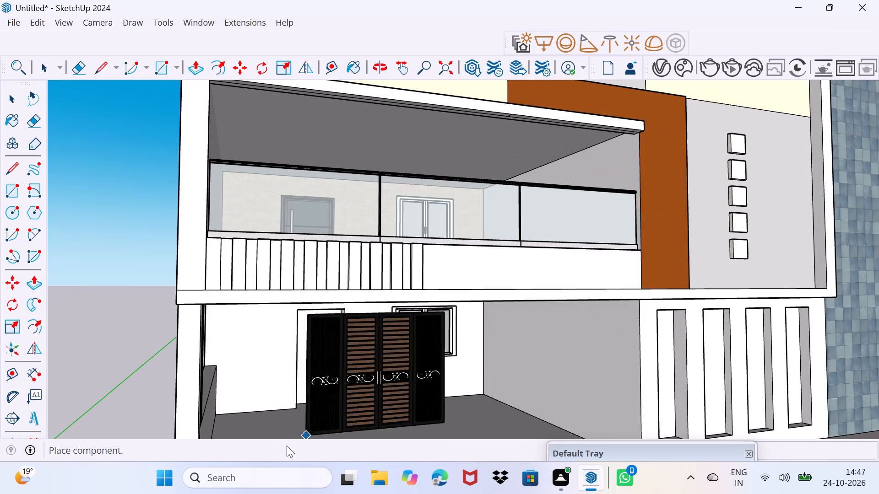
scroll(274, 416, up, 9)
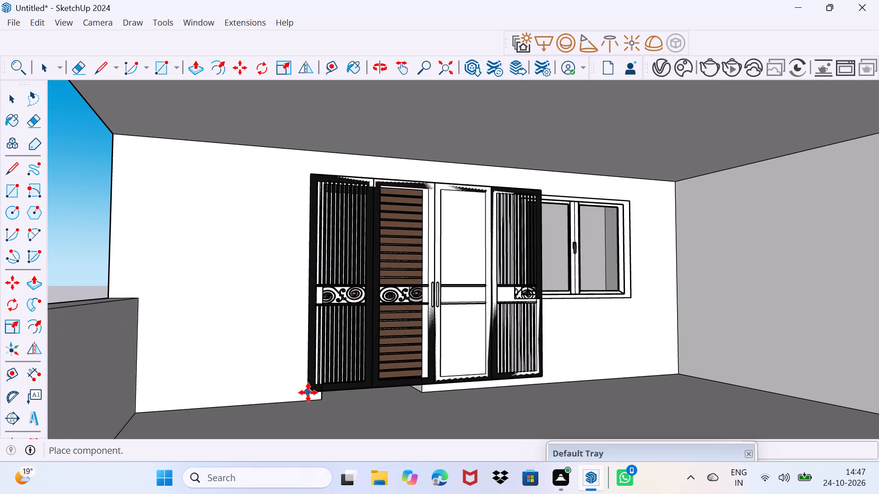
scroll(308, 392, down, 5)
scroll(351, 373, down, 7)
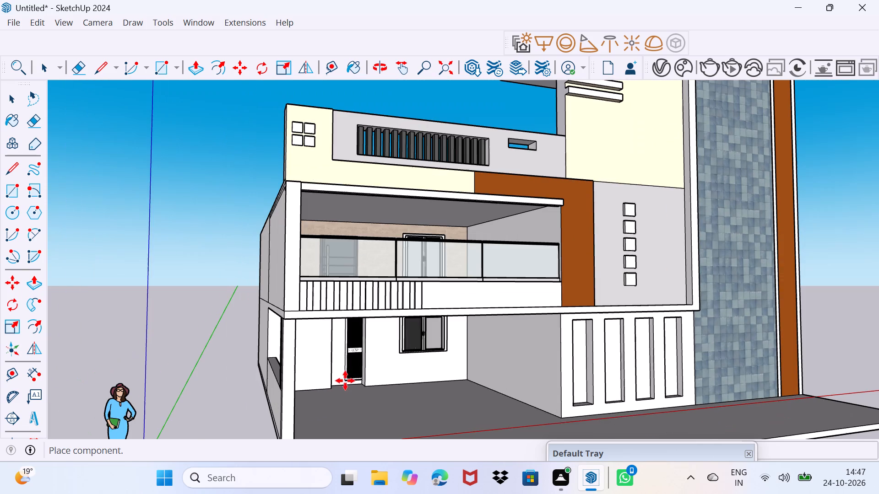
click(585, 427)
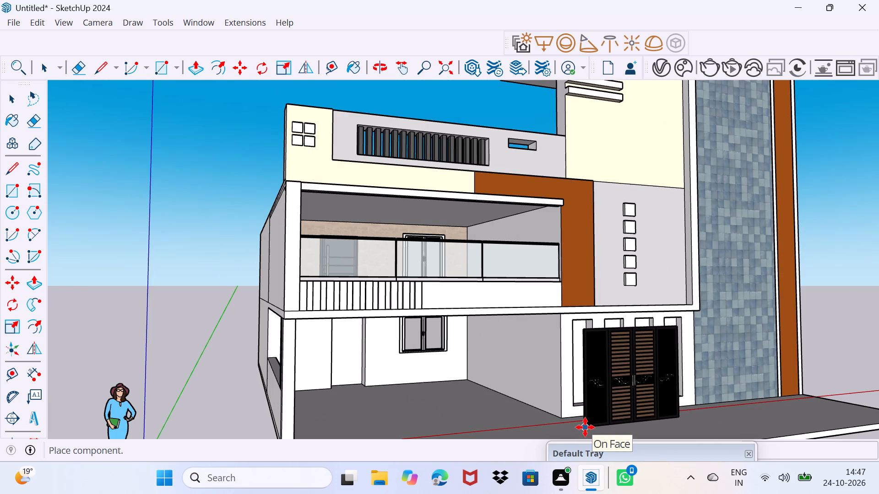
Reopen 3D Warehouse and search again for "doors".
scroll(358, 346, up, 2)
middle_drag(352, 212, 349, 248)
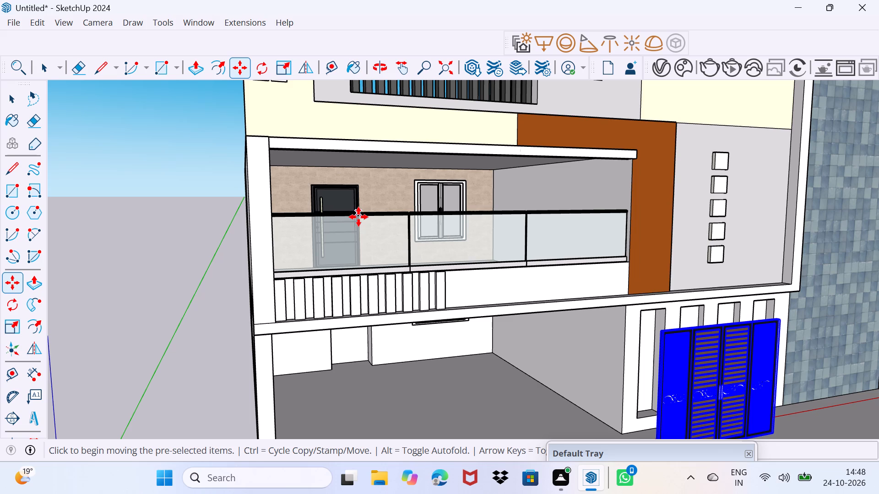
click(188, 24)
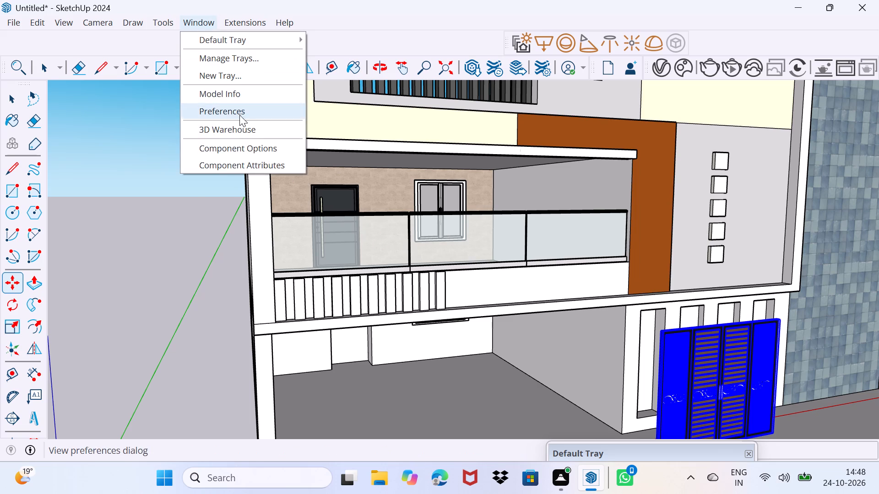
click(234, 130)
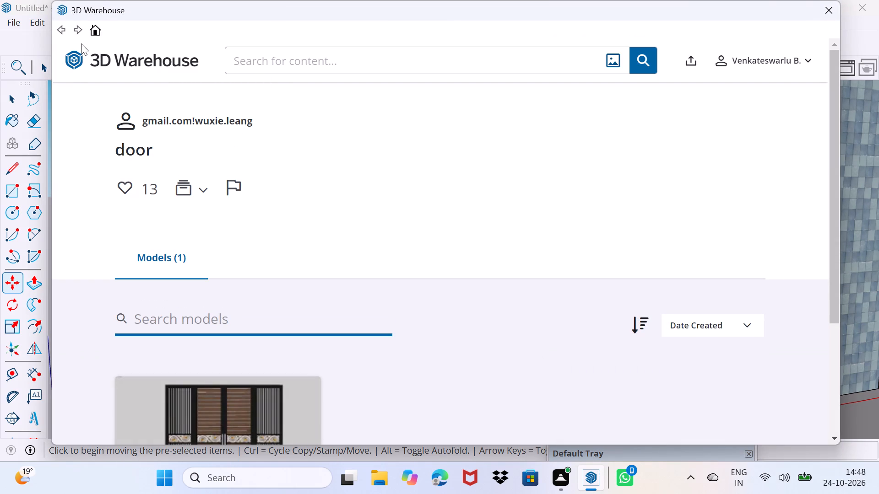
click(62, 32)
click(247, 60)
key(d)
text(oo)
text(rs)
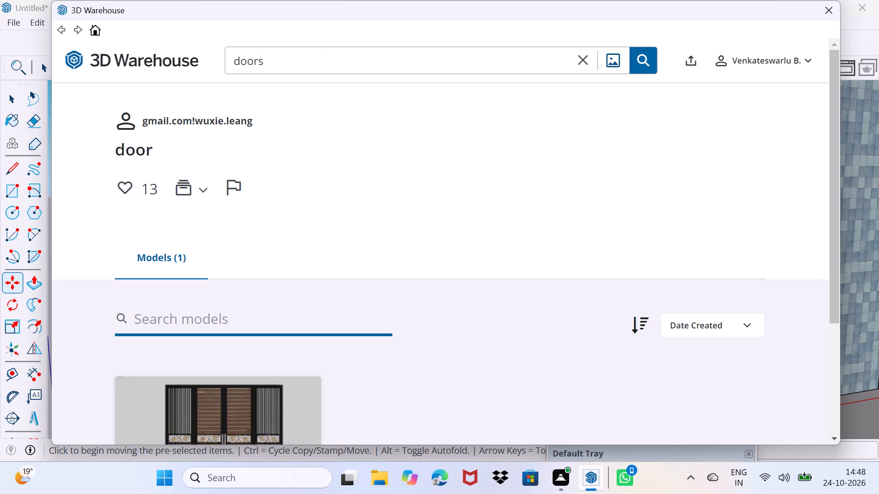
key(Return)
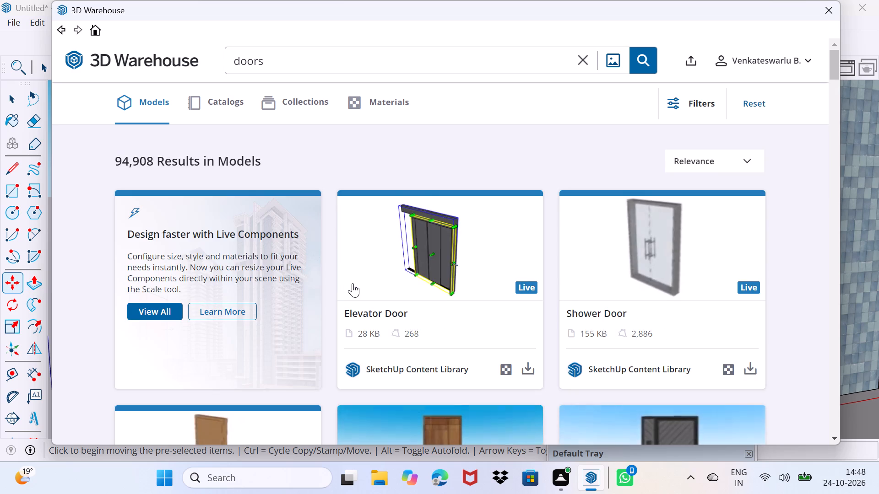
Look through the door models in the search results for one suited to the parking area's doorway.
scroll(353, 283, down, 6)
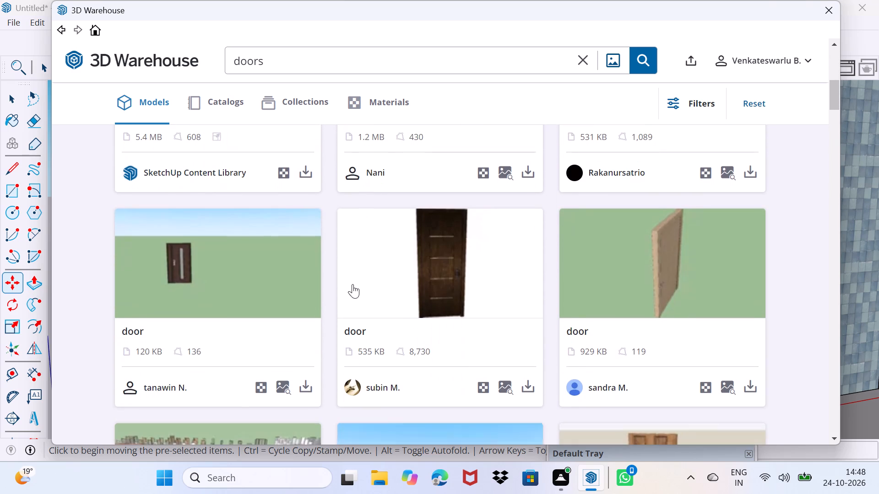
scroll(353, 284, down, 11)
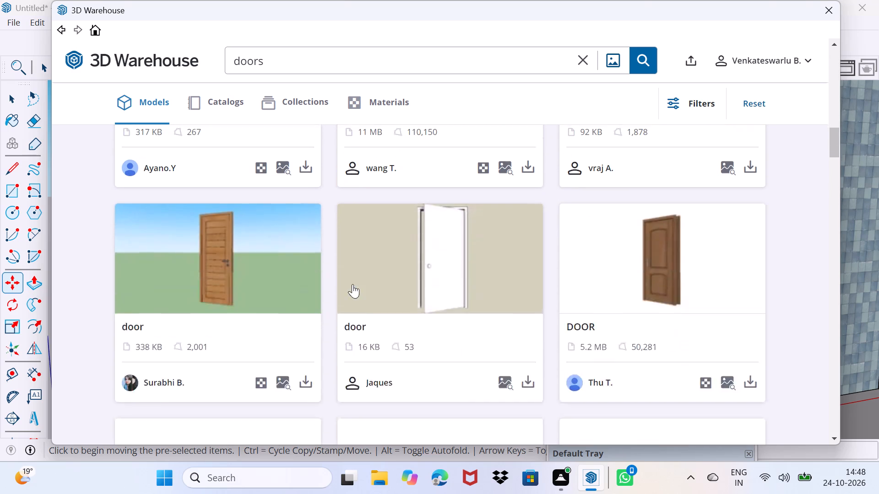
scroll(353, 284, down, 8)
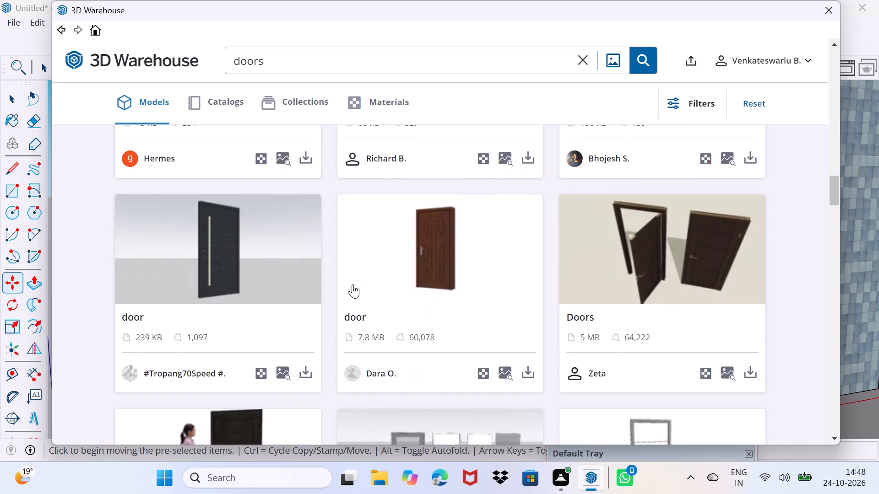
scroll(353, 284, down, 9)
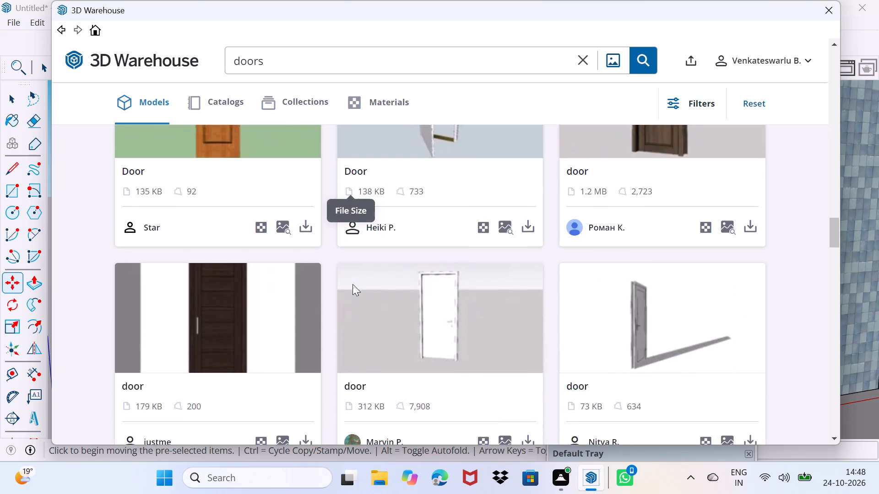
scroll(353, 284, down, 10)
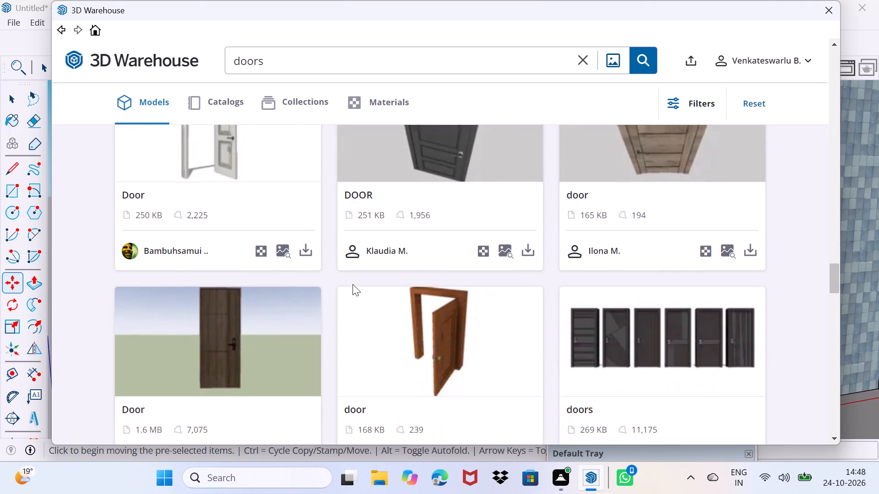
scroll(353, 284, down, 9)
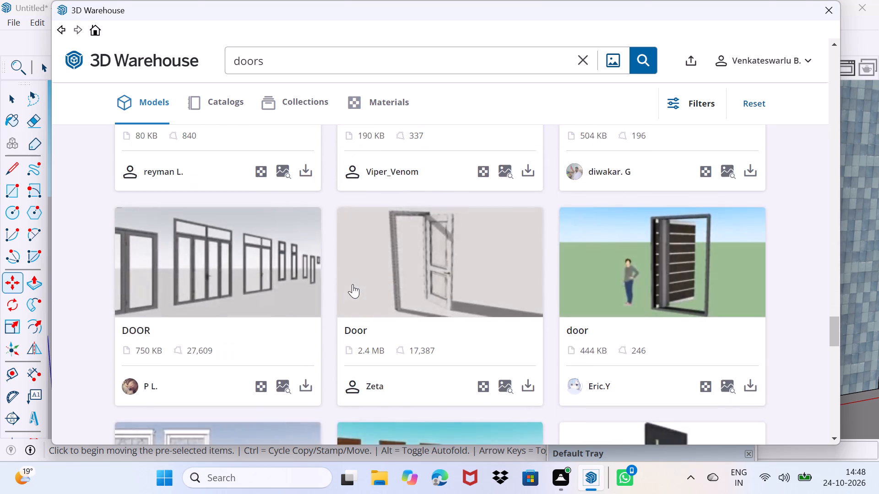
scroll(353, 284, up, 4)
scroll(353, 284, down, 9)
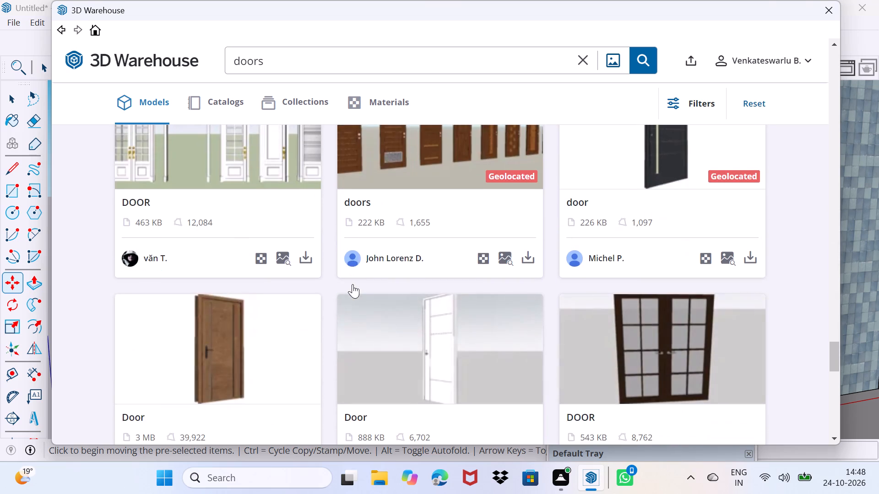
scroll(353, 284, down, 9)
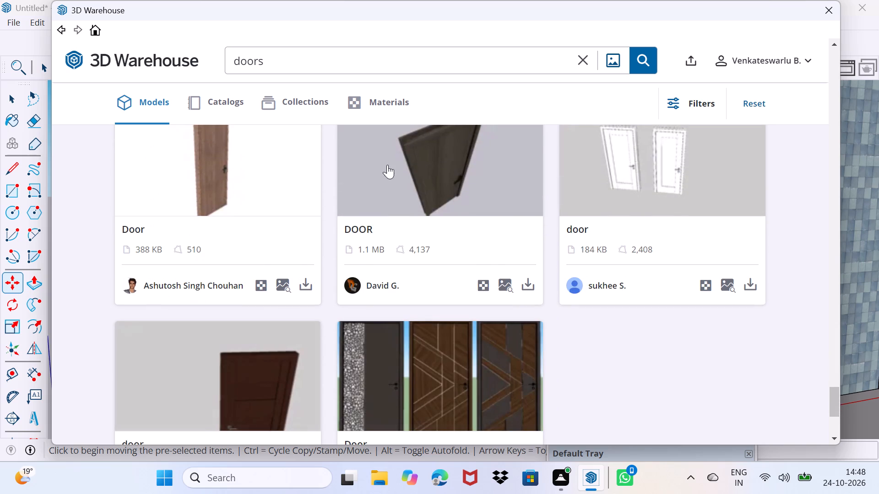
Load the black Entrance doors model from the 13-model DOOR collection and place it at the parking area's doorway.
click(292, 98)
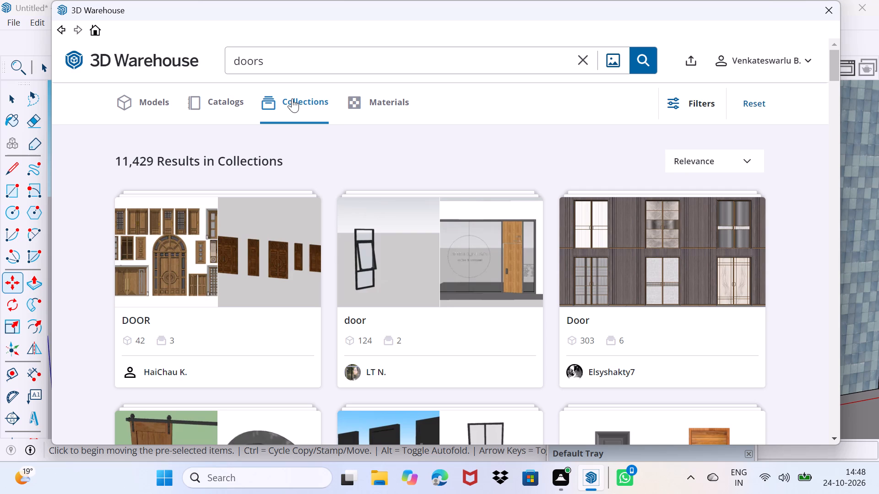
scroll(351, 298, down, 5)
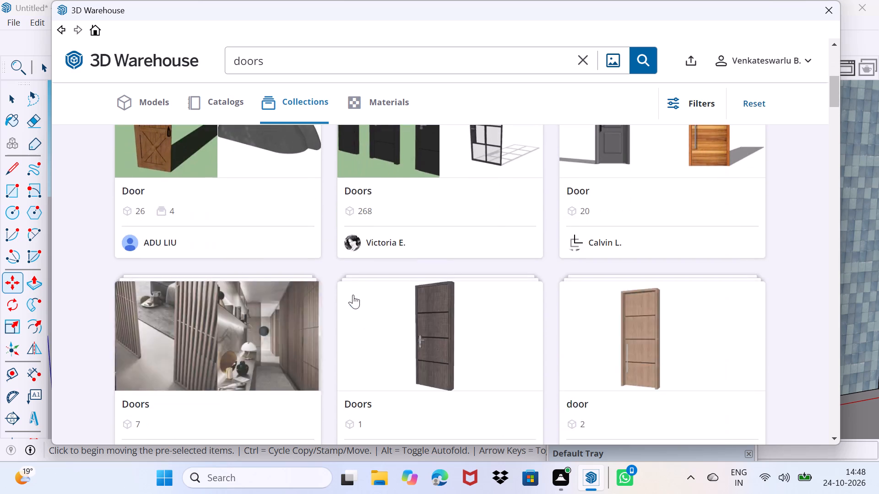
scroll(369, 285, down, 7)
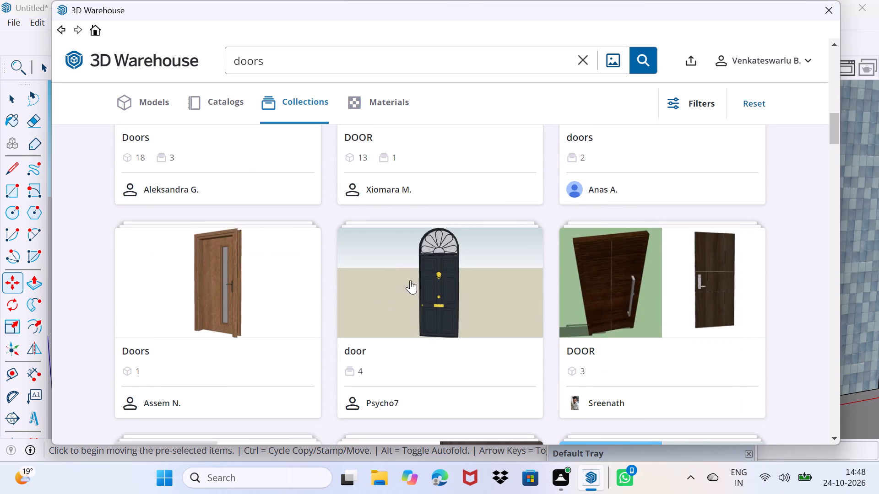
scroll(444, 255, up, 3)
click(385, 275)
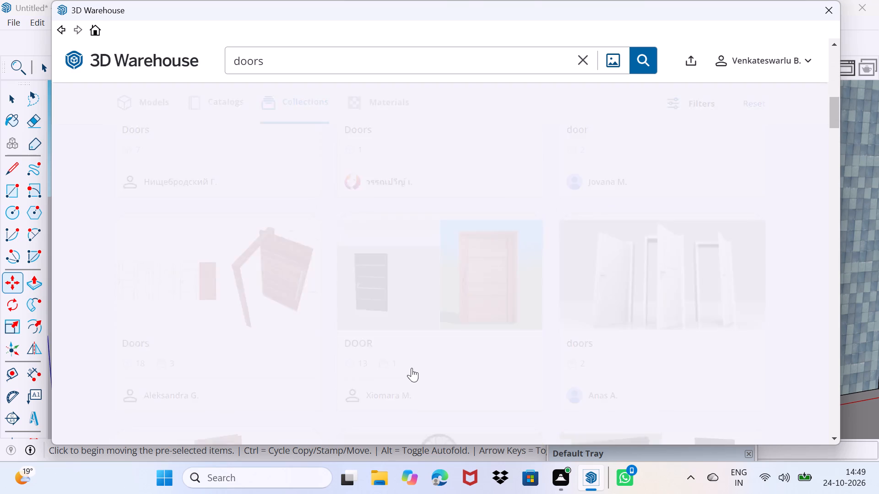
scroll(333, 258, down, 4)
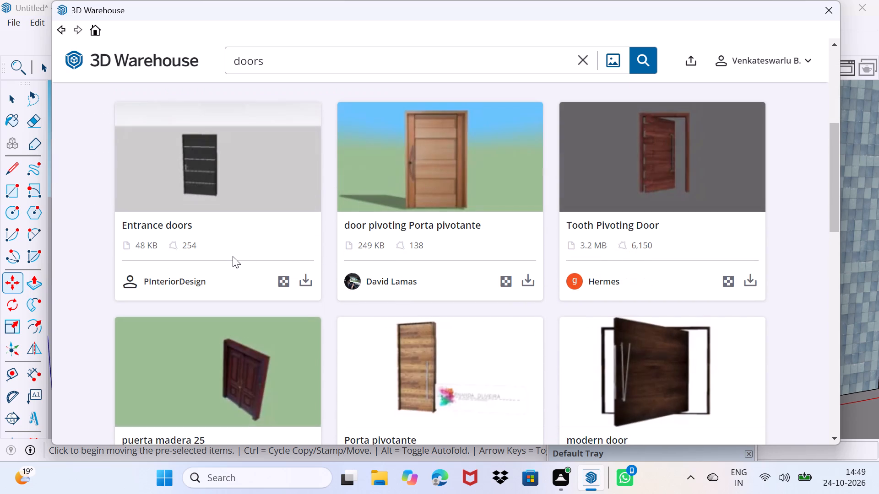
scroll(354, 291, down, 2)
scroll(354, 292, up, 5)
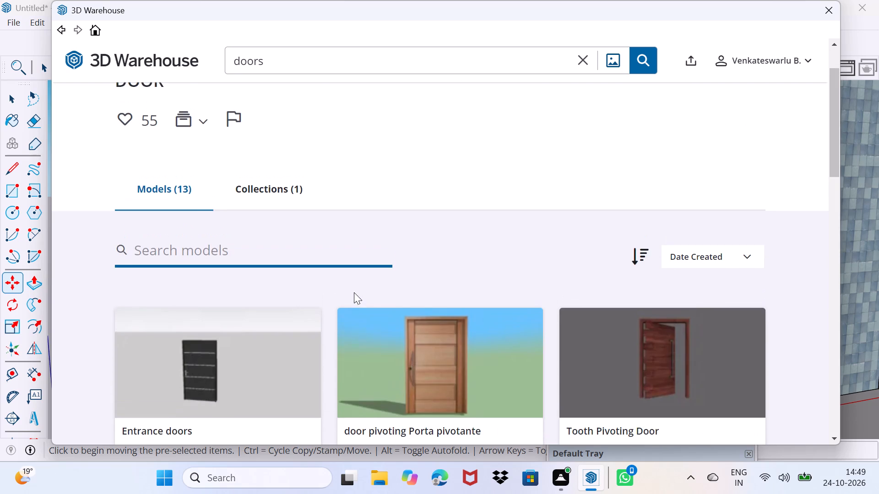
scroll(354, 292, down, 3)
click(307, 278)
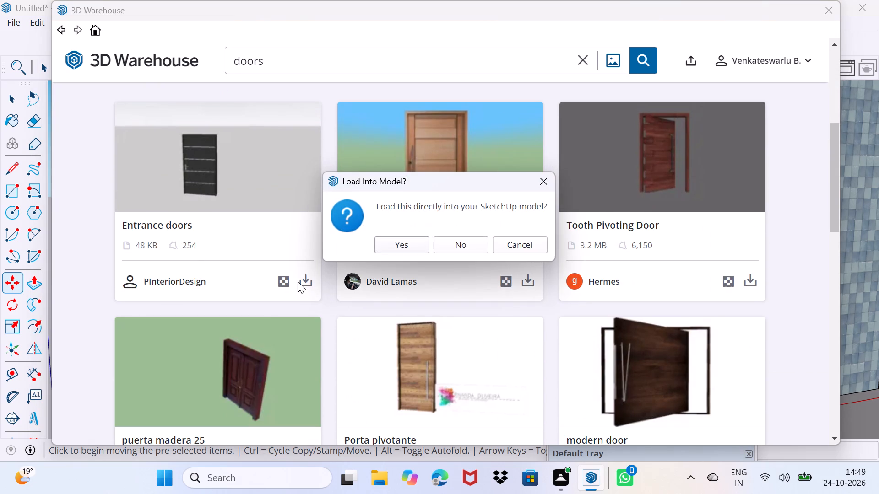
click(403, 246)
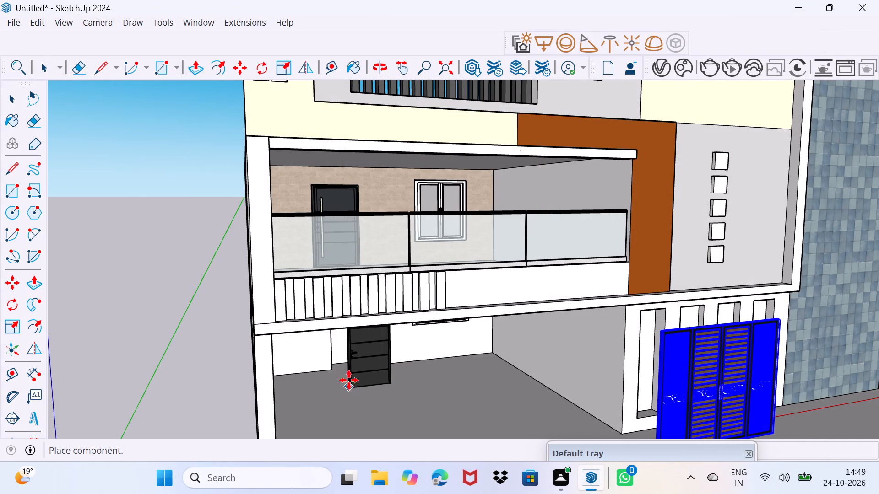
scroll(349, 380, up, 4)
middle_drag(354, 348, 358, 331)
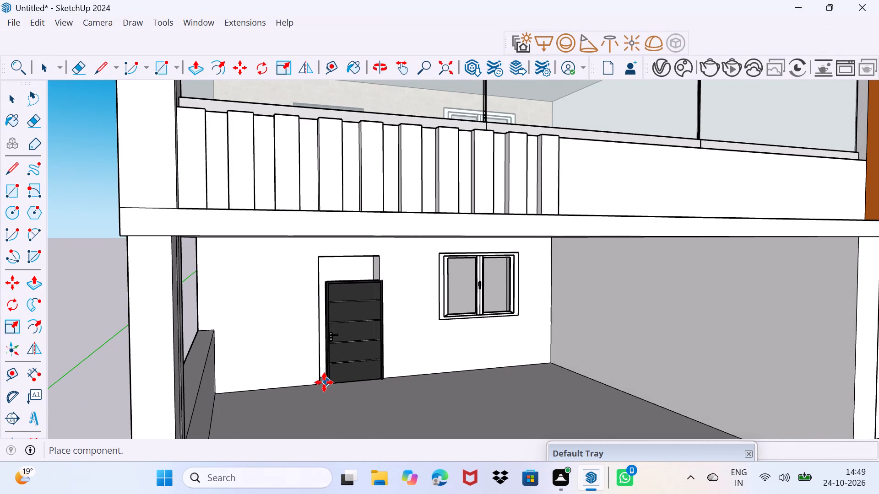
click(322, 382)
Move the black door by its lower frame corner so it sits back on the doorway's lower corner, in line with the wall.
scroll(334, 326, up, 4)
middle_drag(352, 318, 338, 319)
scroll(339, 324, up, 4)
middle_drag(359, 328, 377, 233)
scroll(315, 354, up, 8)
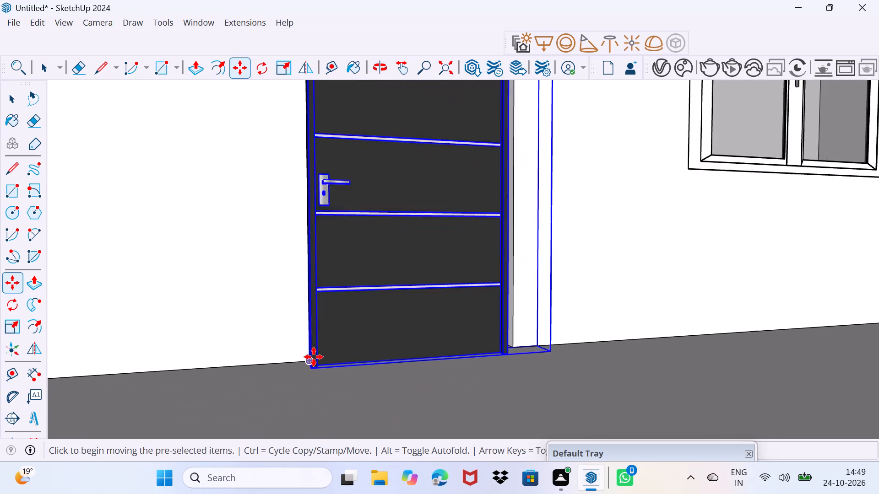
scroll(314, 357, up, 1)
middle_drag(283, 381, 374, 384)
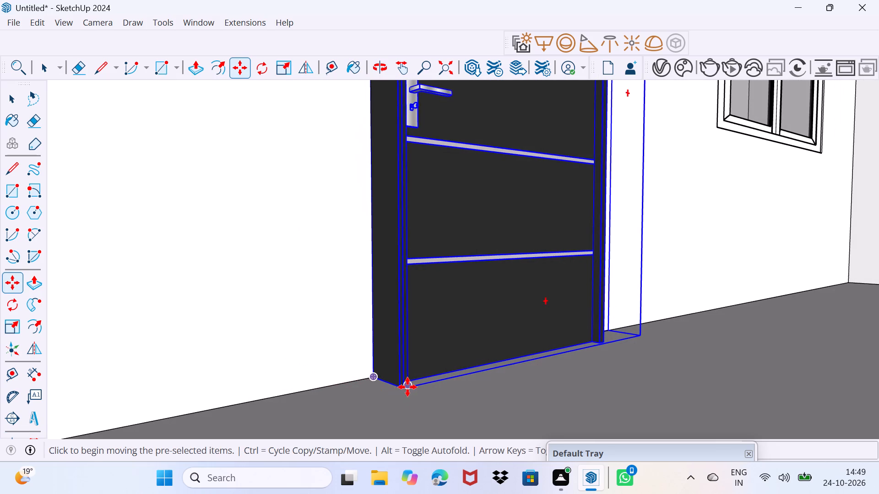
click(398, 390)
click(374, 372)
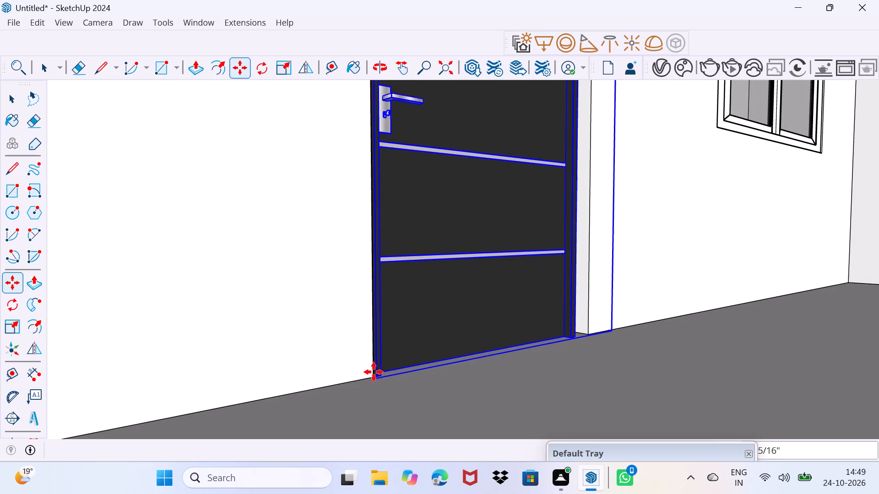
Scale the black door horizontally from its side edge so its frame spans the full width of the doorway.
middle_drag(506, 338, 306, 405)
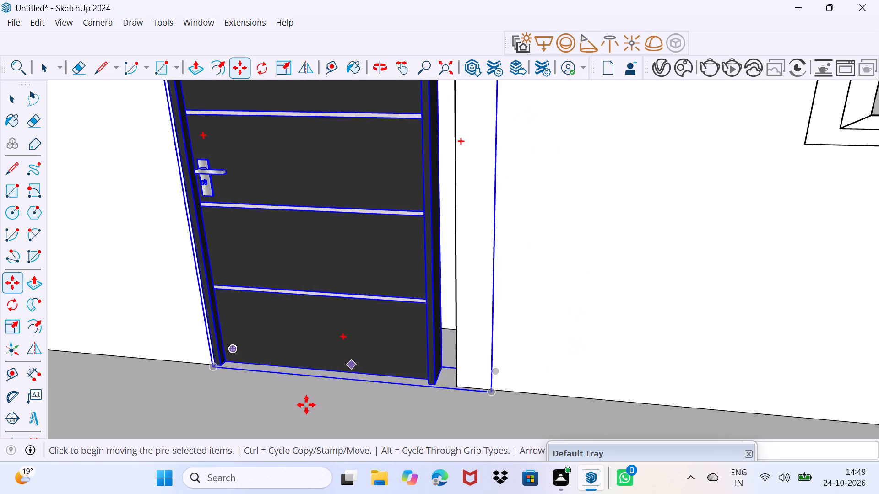
key(s)
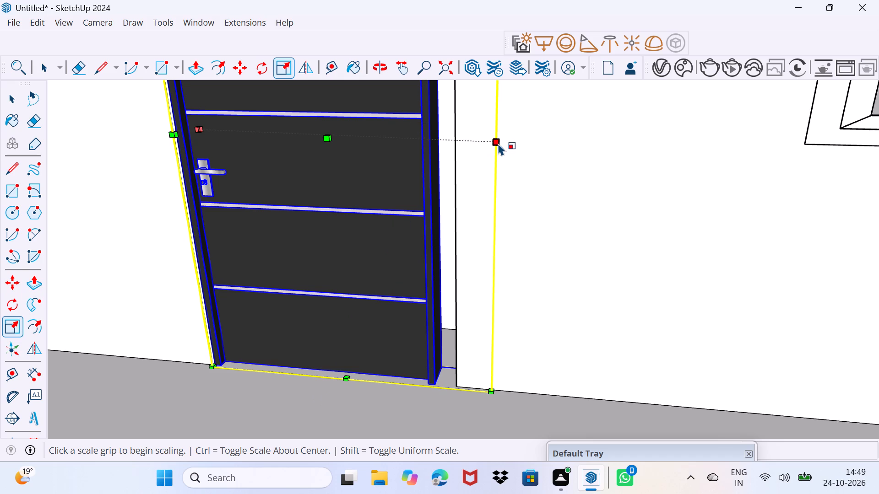
drag(498, 143, 530, 143)
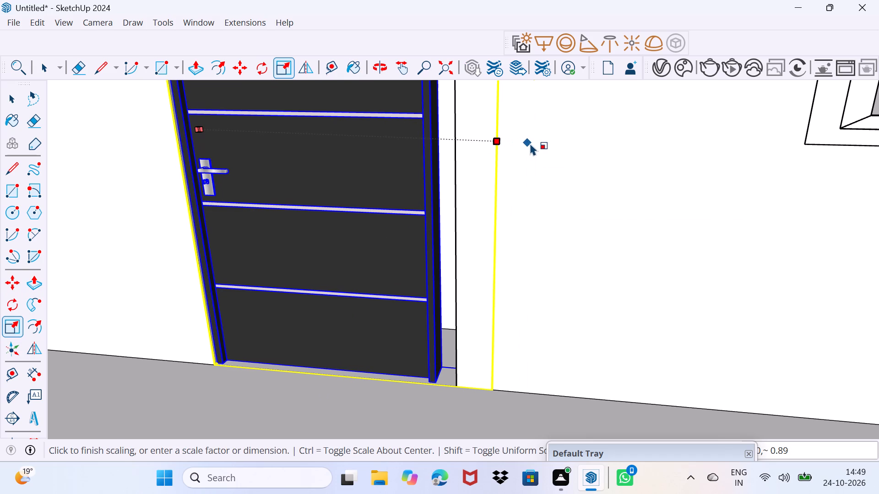
drag(530, 143, 537, 143)
scroll(425, 140, down, 2)
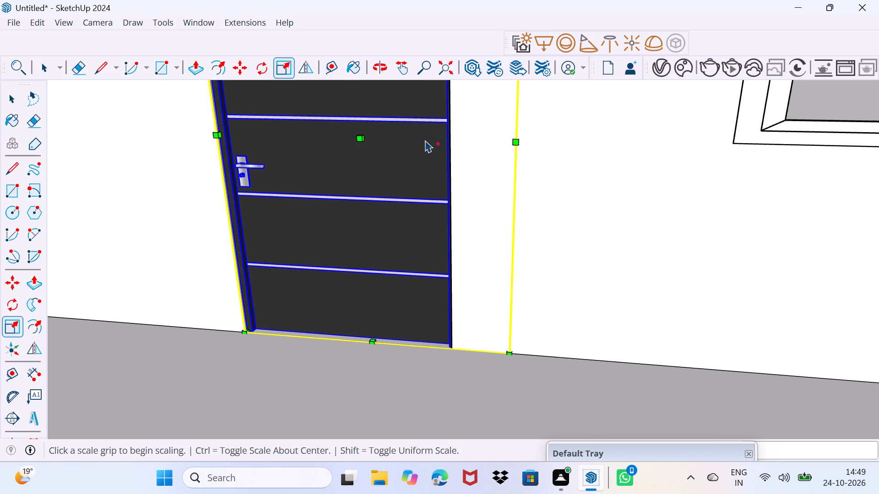
Stretch the black door upward to cover the full height of the doorway.
middle_drag(402, 138, 439, 329)
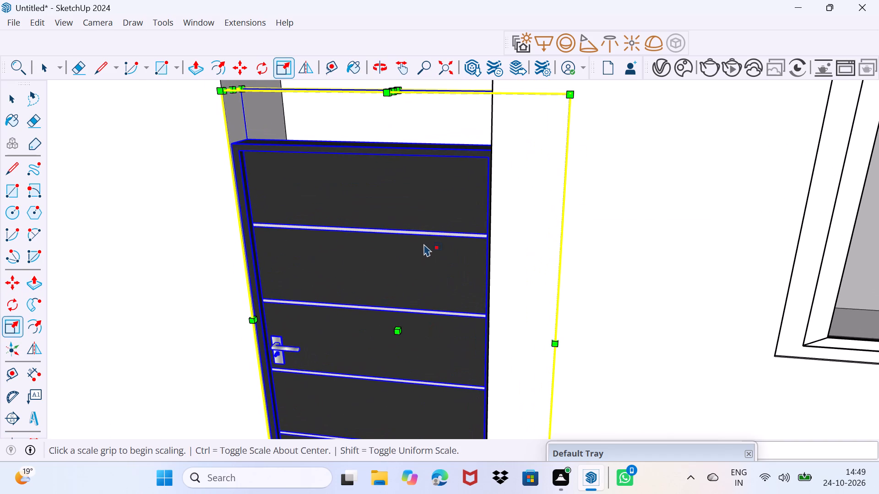
middle_drag(423, 239, 439, 329)
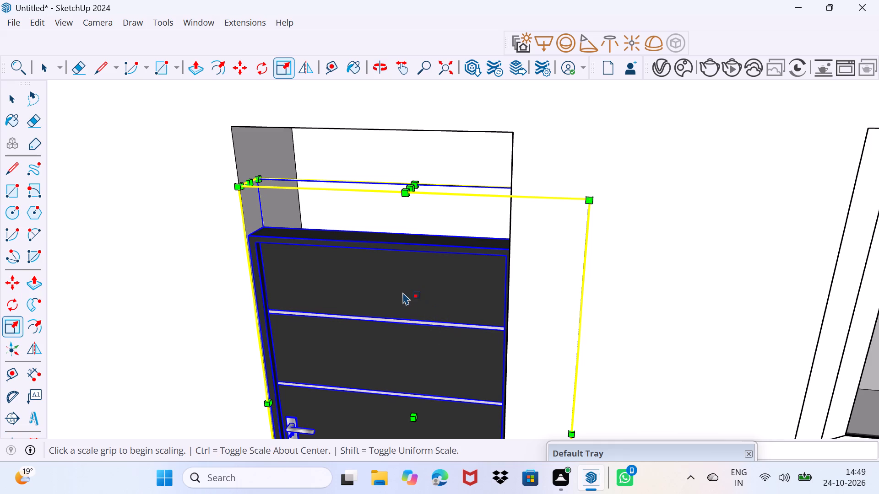
middle_drag(397, 284, 406, 265)
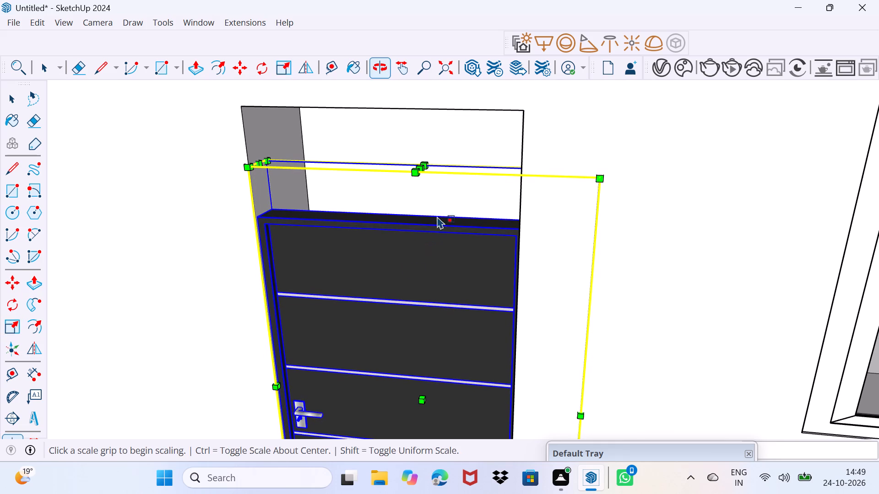
drag(424, 167, 435, 114)
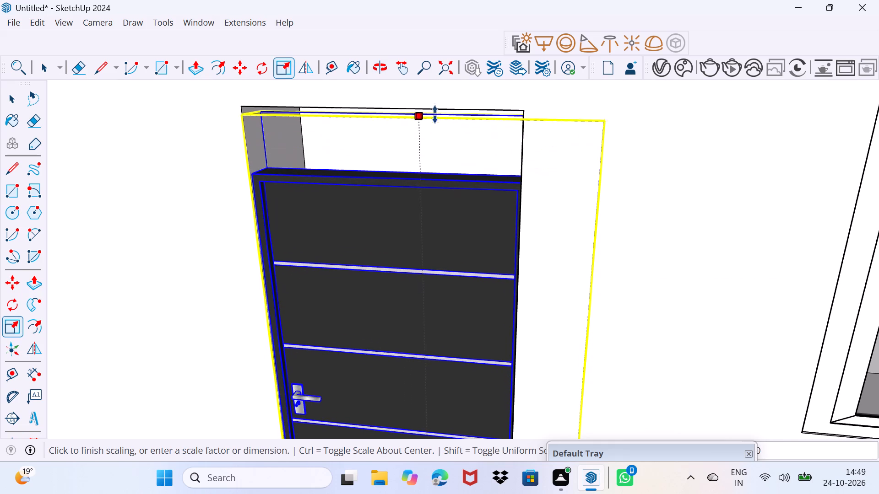
drag(435, 114, 445, 74)
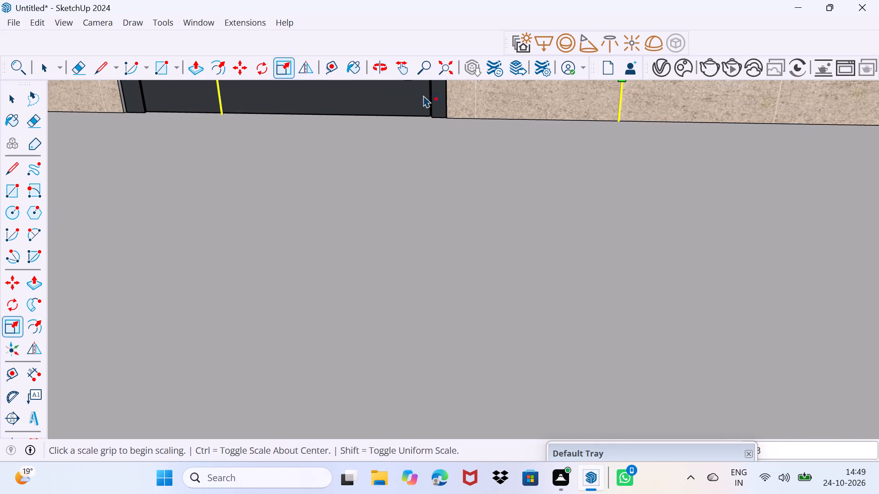
Scale the black door down uniformly about its opposite lower corner to bring its top to the head of the doorway.
scroll(407, 160, down, 2)
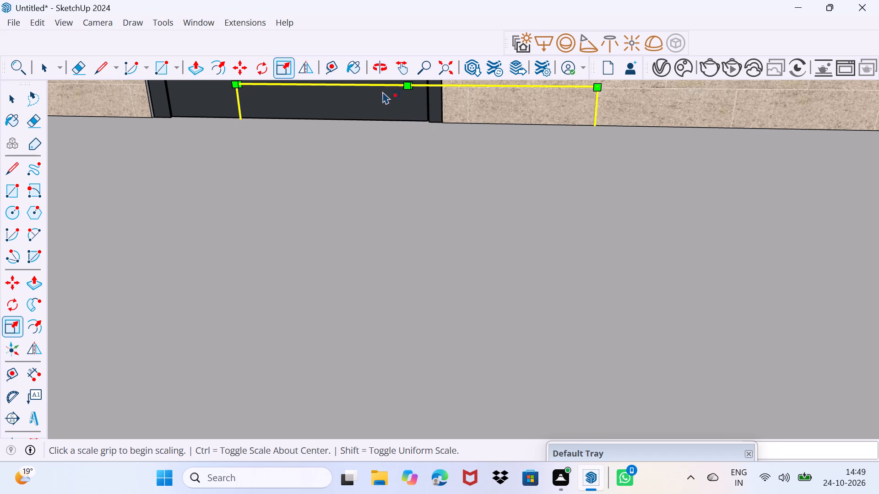
scroll(398, 143, down, 4)
scroll(403, 199, down, 20)
scroll(403, 199, down, 2)
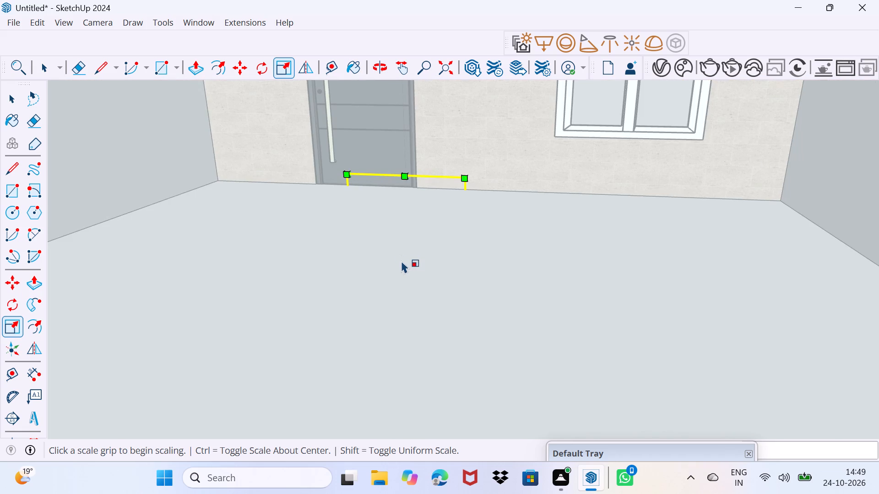
scroll(402, 261, down, 3)
click(446, 69)
scroll(334, 332, up, 2)
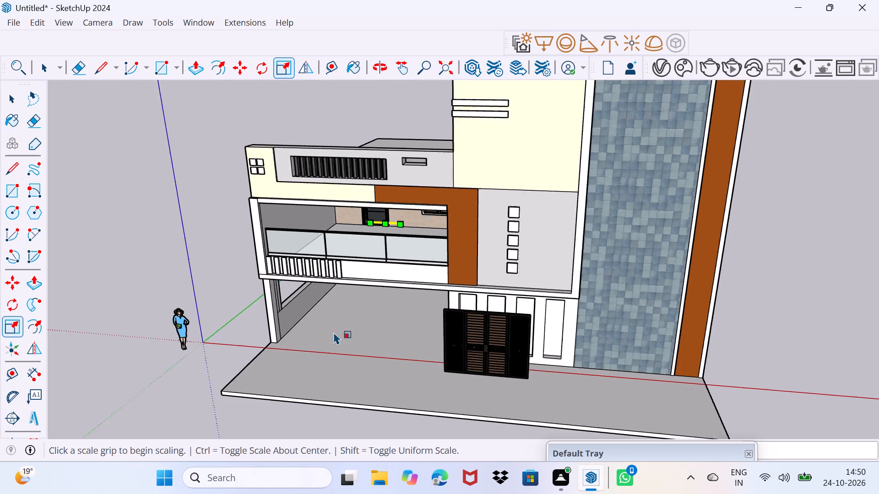
scroll(334, 332, up, 3)
middle_drag(346, 336, 409, 258)
scroll(341, 259, up, 7)
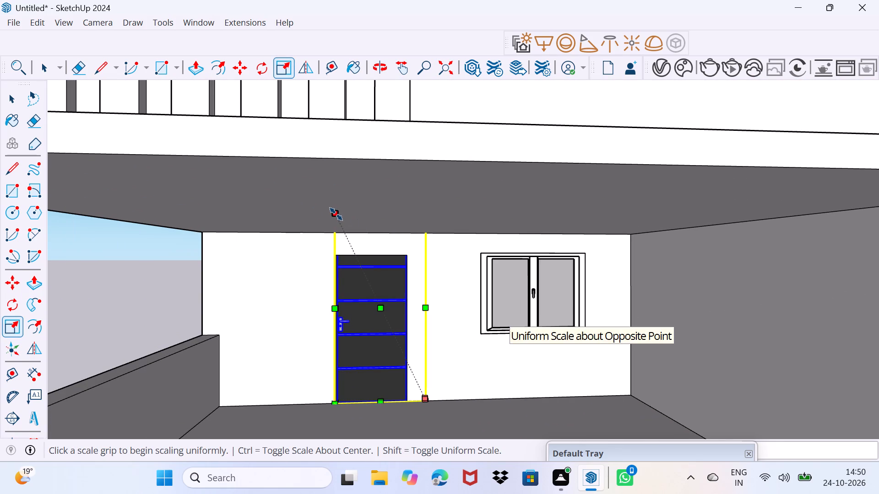
drag(336, 214, 348, 253)
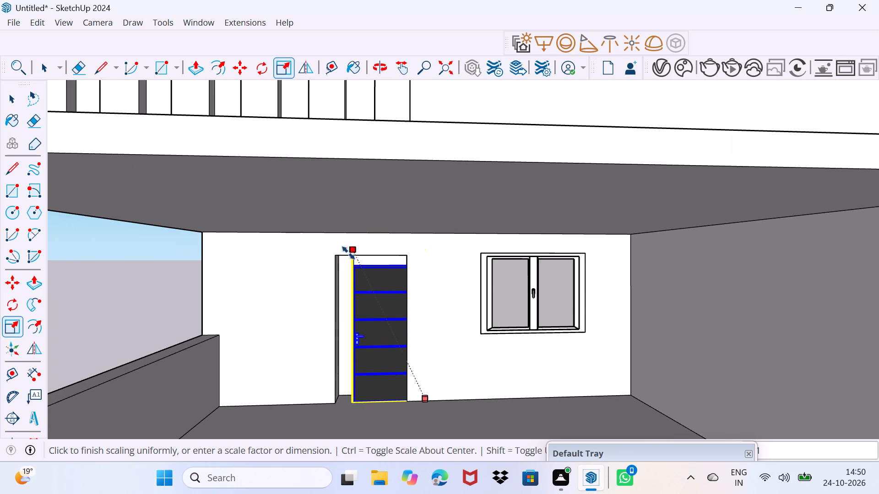
drag(348, 253, 347, 238)
middle_drag(352, 342, 372, 344)
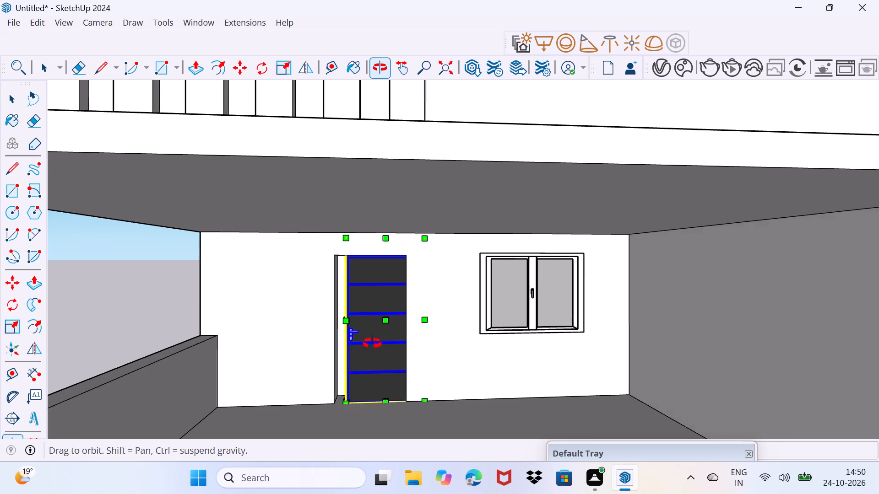
Widen the black door from its handle-side edge to the doorway's side so no gap remains, and deselect it.
middle_drag(372, 344, 421, 348)
scroll(311, 310, up, 7)
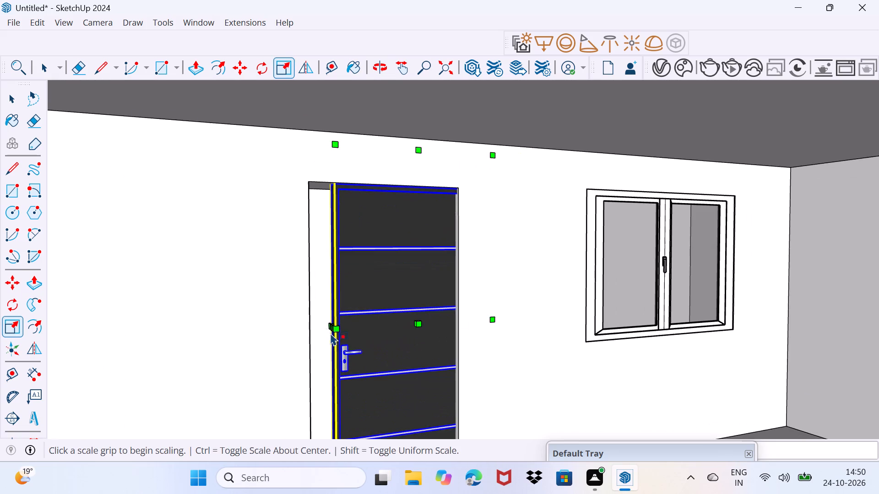
scroll(332, 330, up, 3)
click(331, 327)
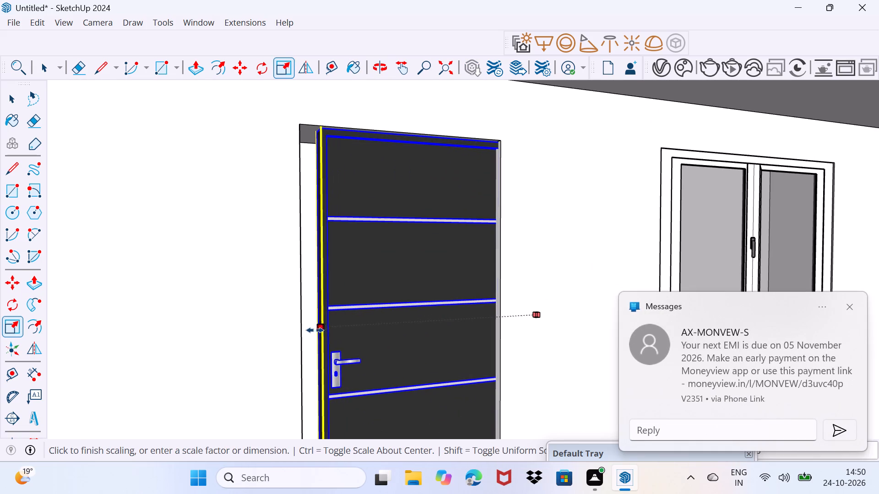
click(301, 330)
key(space)
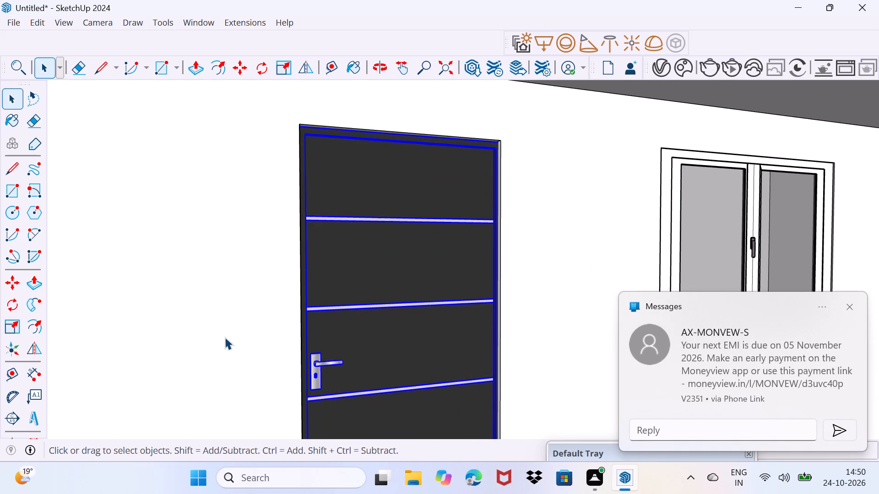
drag(225, 337, 243, 288)
Move the black and wood gate by its lower corner to the base of the outer pillar at the parking area's front opening.
scroll(237, 282, down, 2)
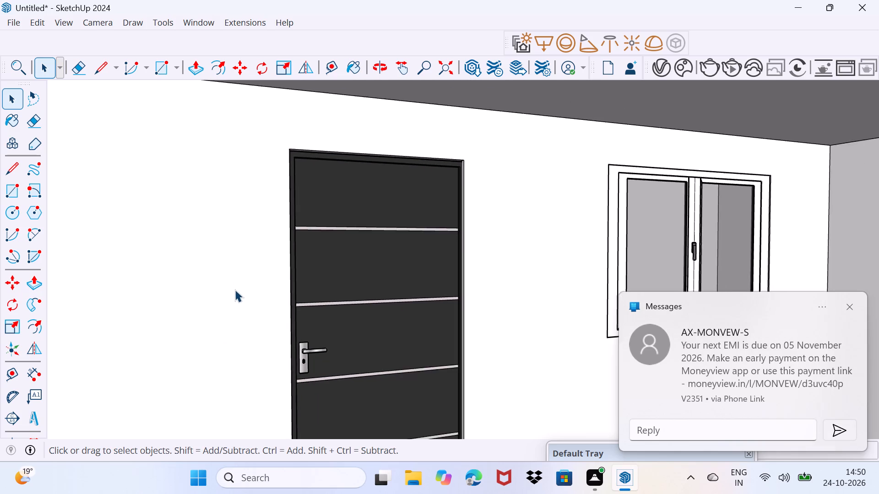
scroll(235, 290, down, 19)
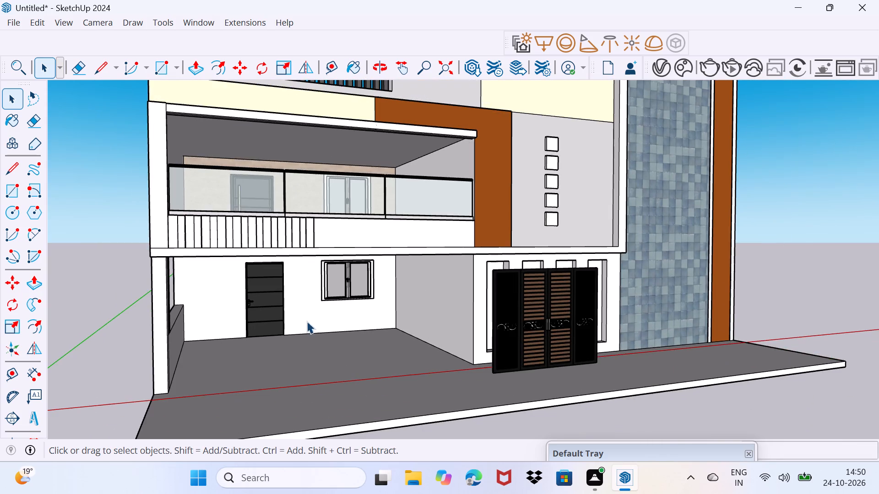
scroll(508, 357, up, 9)
middle_drag(650, 311, 553, 394)
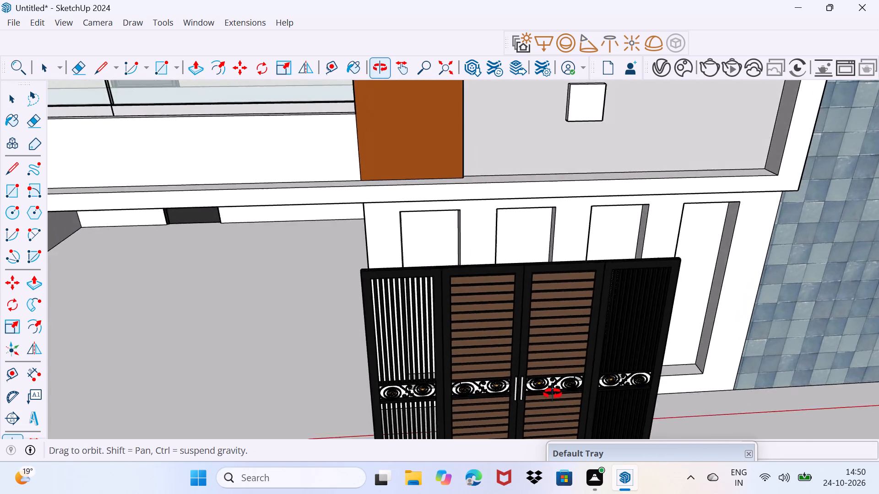
middle_drag(553, 394, 743, 278)
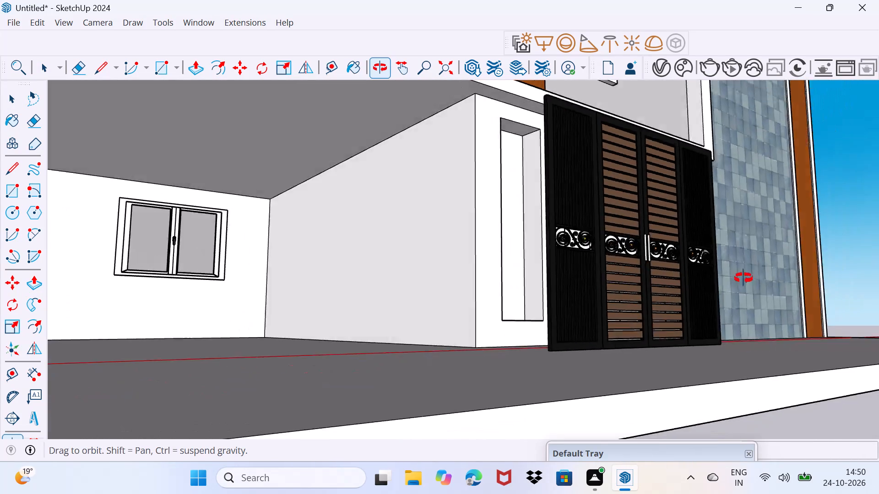
middle_drag(743, 278, 776, 299)
scroll(746, 301, up, 1)
scroll(614, 366, up, 3)
click(615, 366)
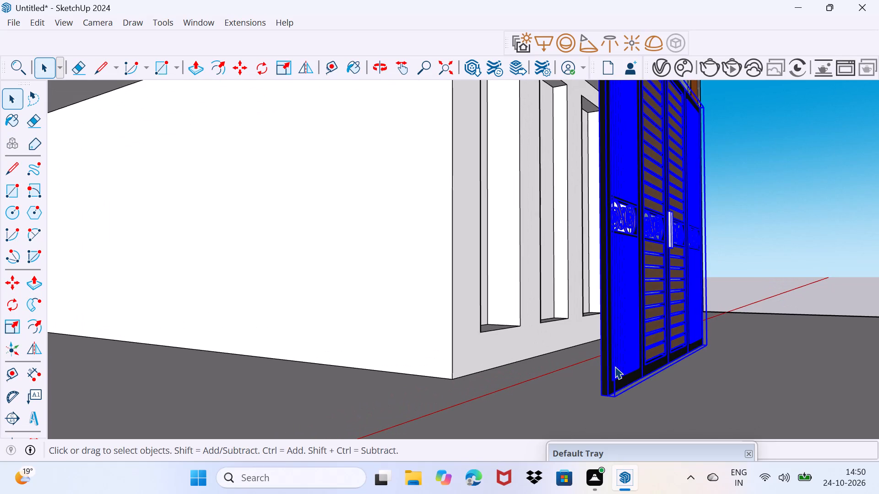
key(m)
click(608, 396)
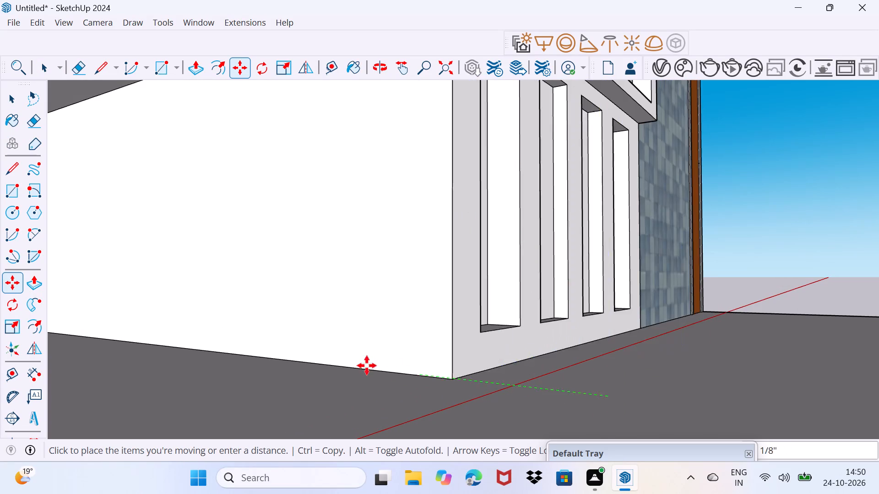
scroll(367, 365, down, 13)
scroll(100, 409, up, 3)
middle_drag(99, 409, 47, 424)
scroll(163, 406, down, 2)
middle_drag(212, 416, 113, 419)
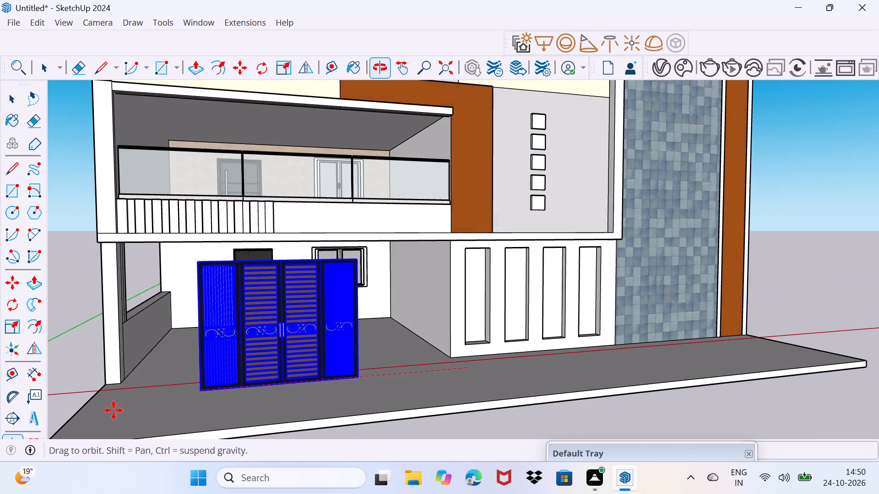
scroll(124, 385, up, 20)
scroll(124, 385, up, 1)
middle_drag(126, 381, 122, 383)
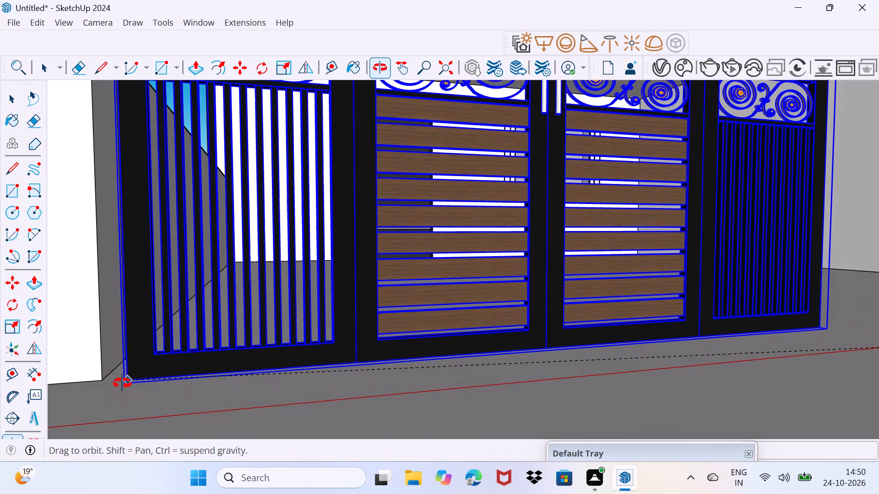
middle_drag(122, 383, 119, 385)
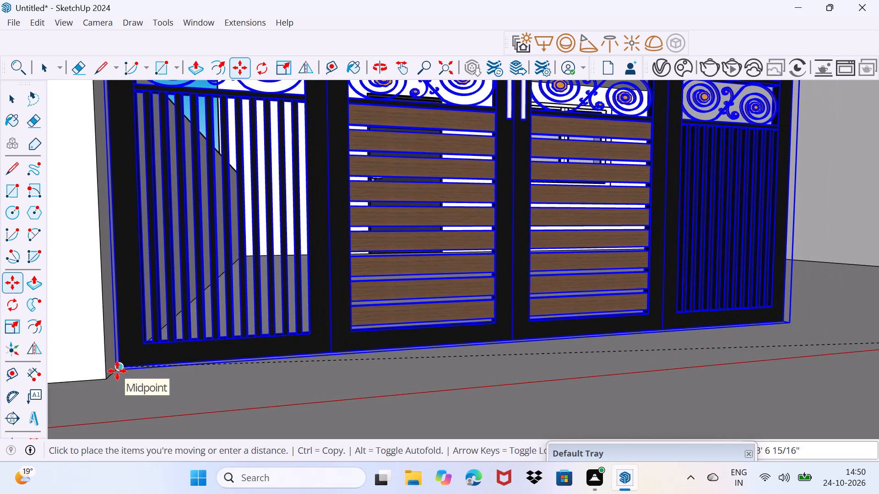
click(115, 371)
Scale the gate horizontally from its free side edge so it spans the parking opening to the slotted wall.
scroll(164, 360, down, 8)
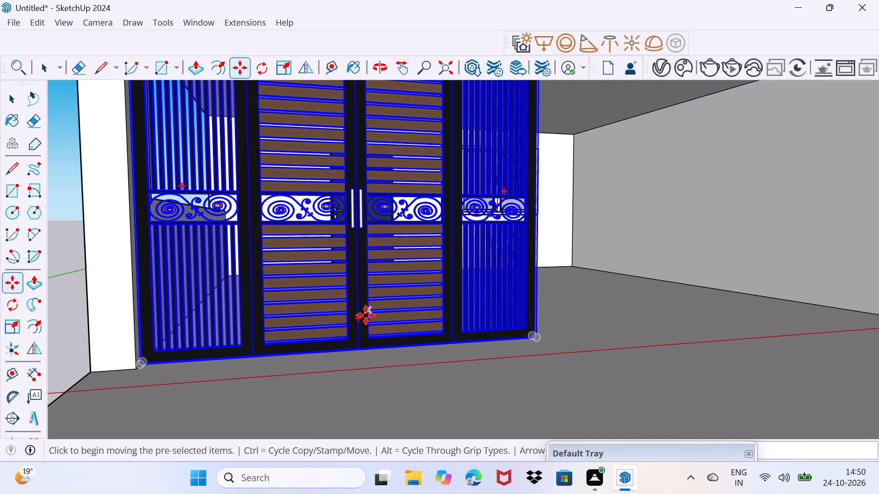
middle_drag(366, 315, 114, 367)
scroll(626, 290, up, 2)
middle_drag(617, 285, 529, 326)
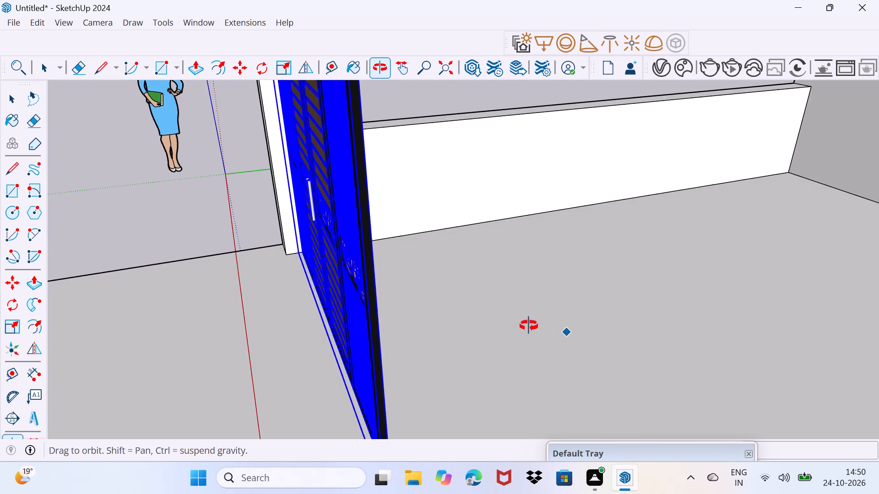
middle_drag(529, 326, 579, 311)
key(s)
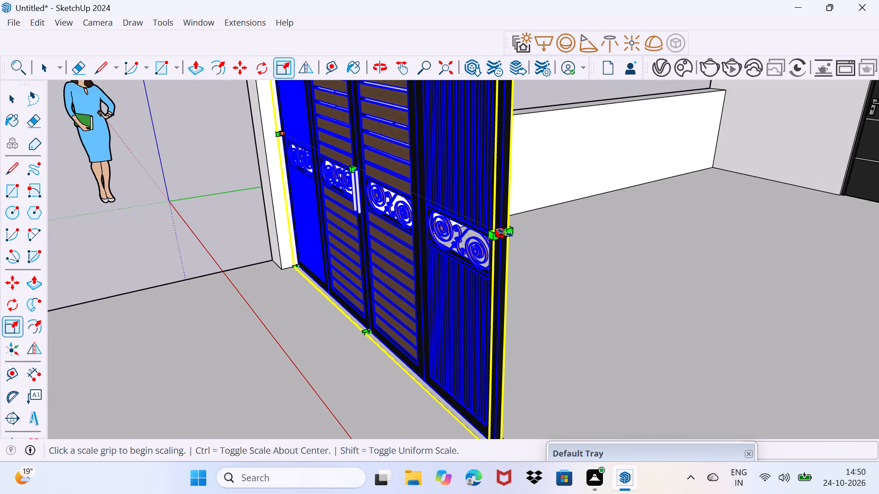
click(505, 233)
scroll(647, 265, down, 14)
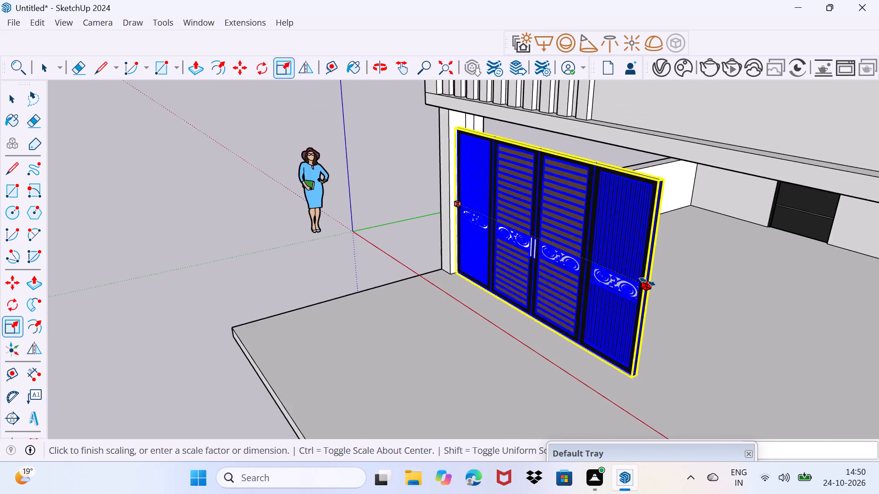
scroll(647, 282, down, 4)
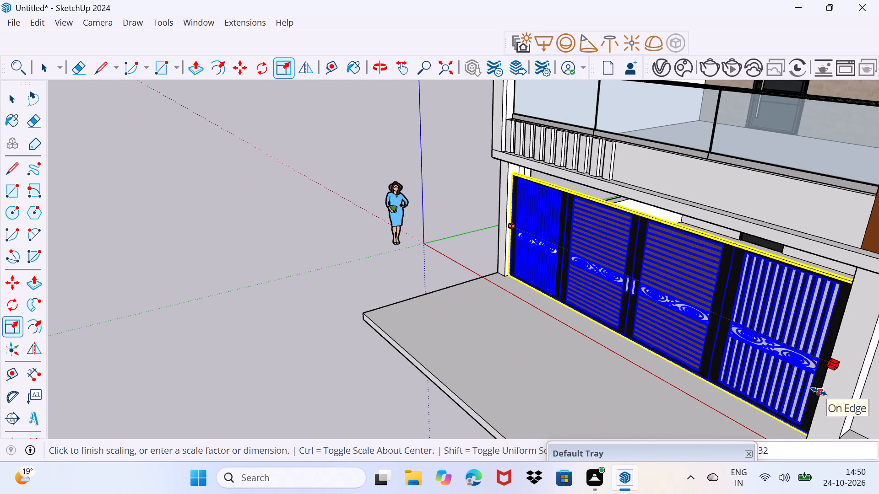
click(819, 392)
Scale the gate down vertically from its top edge so it stands well below the head of the parking opening, and deselect it.
middle_drag(654, 339, 727, 364)
scroll(635, 224, up, 3)
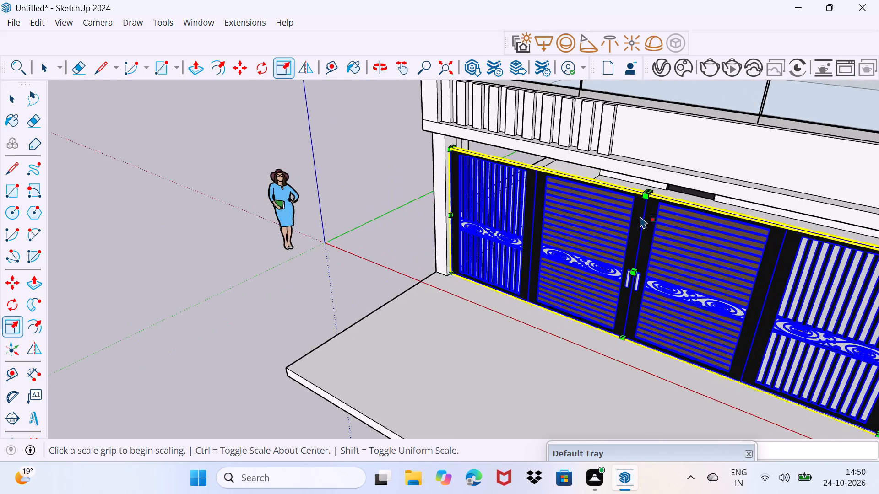
scroll(640, 215, up, 9)
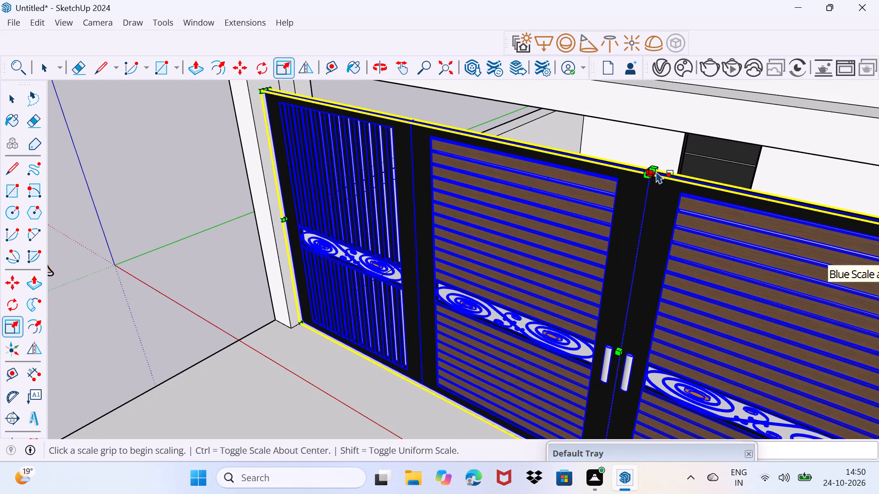
scroll(656, 172, up, 8)
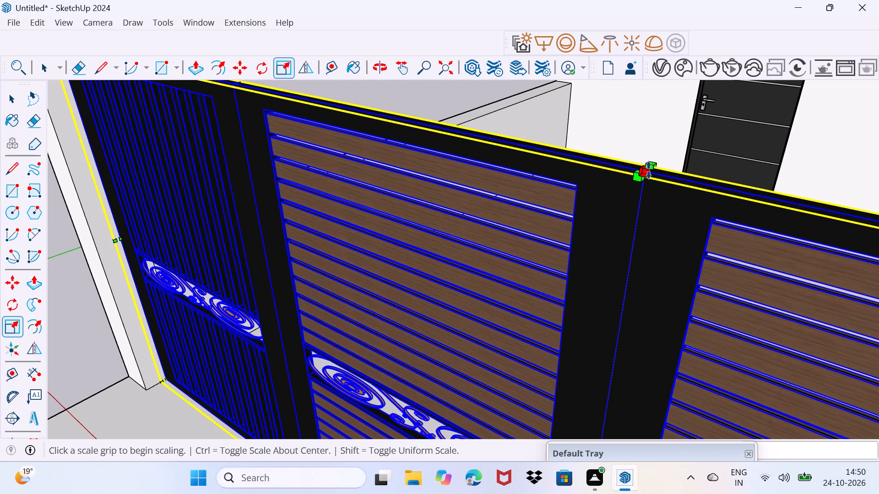
click(648, 170)
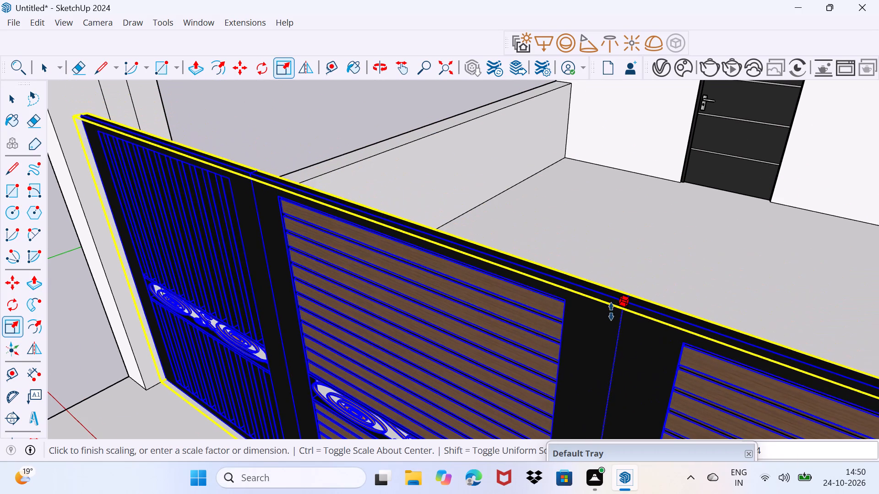
click(608, 339)
key(space)
drag(546, 341, 590, 279)
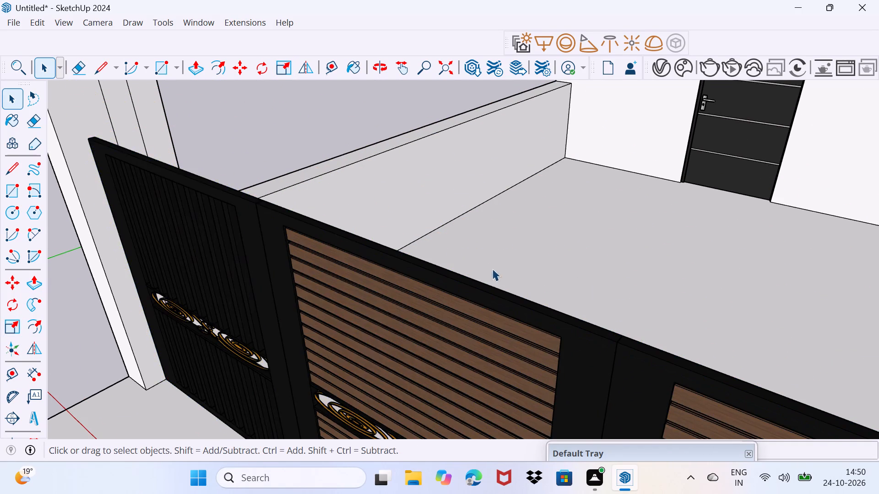
Paint the parking area's back wall around the black door and window with the first beige material in the Tile collection.
scroll(432, 243, down, 9)
middle_drag(434, 308, 584, 236)
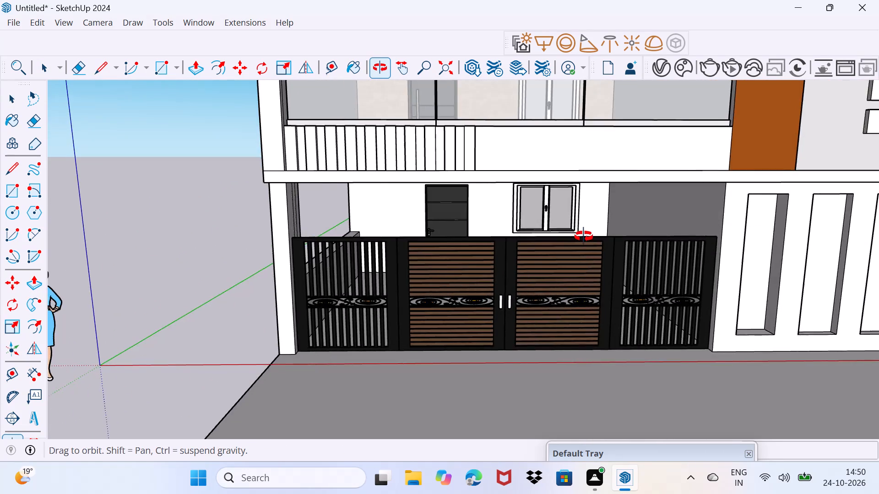
middle_drag(584, 236, 759, 294)
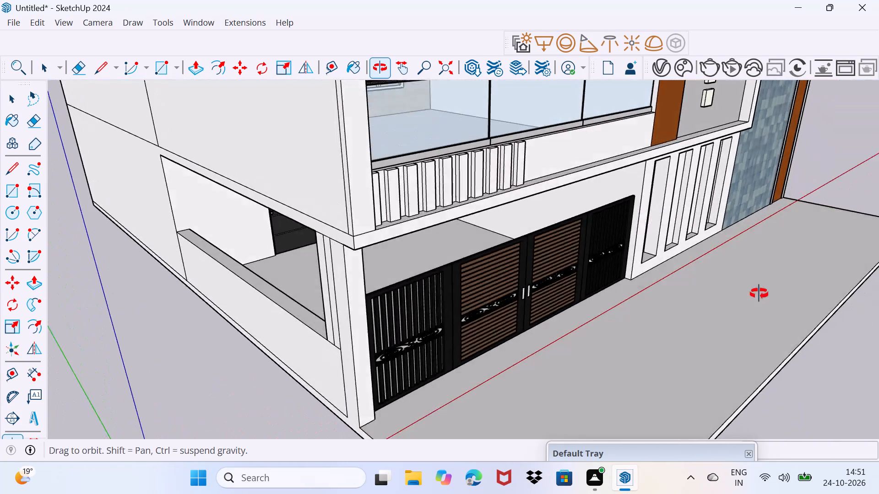
middle_drag(759, 294, 594, 249)
middle_drag(342, 281, 443, 304)
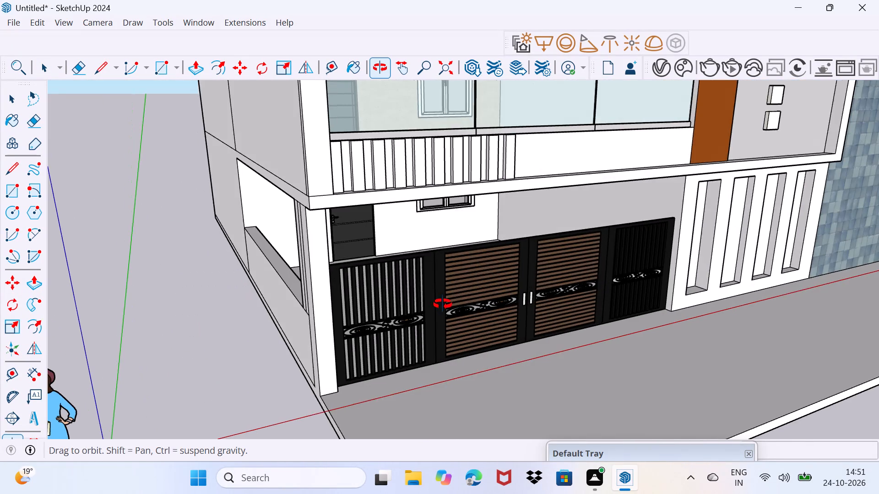
middle_drag(443, 304, 450, 298)
drag(627, 456, 728, 265)
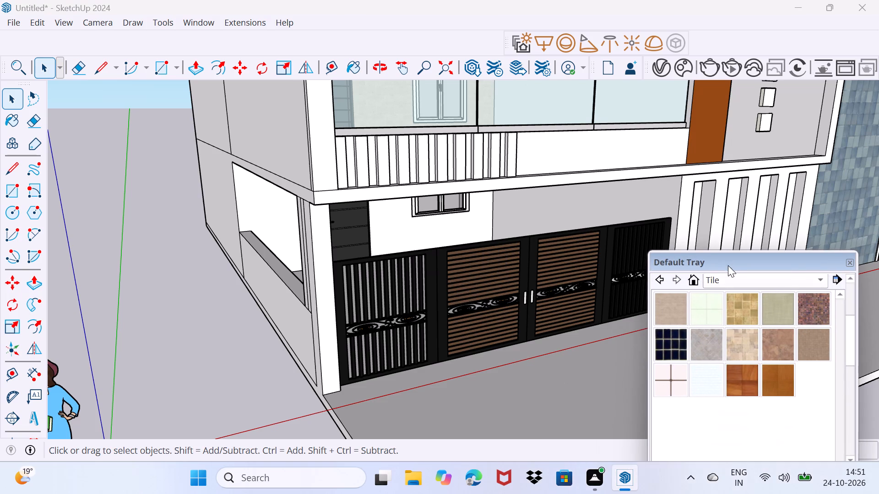
click(667, 305)
scroll(411, 251, up, 8)
click(401, 228)
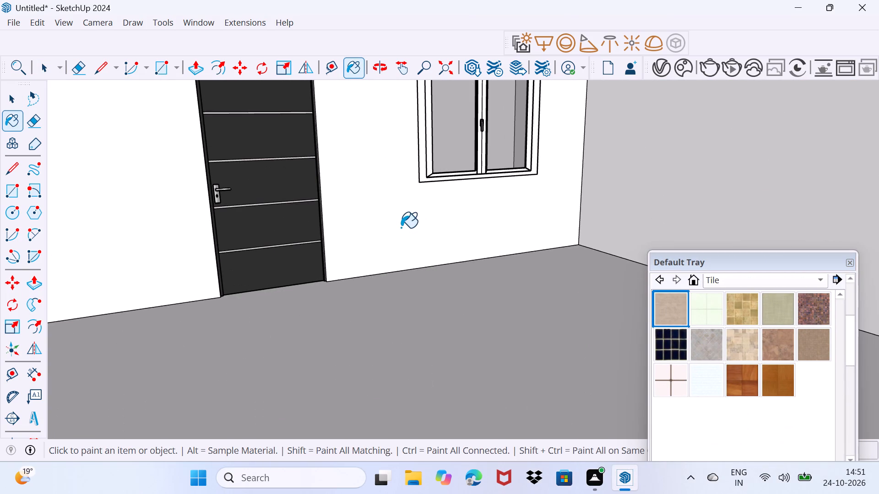
scroll(398, 239, down, 4)
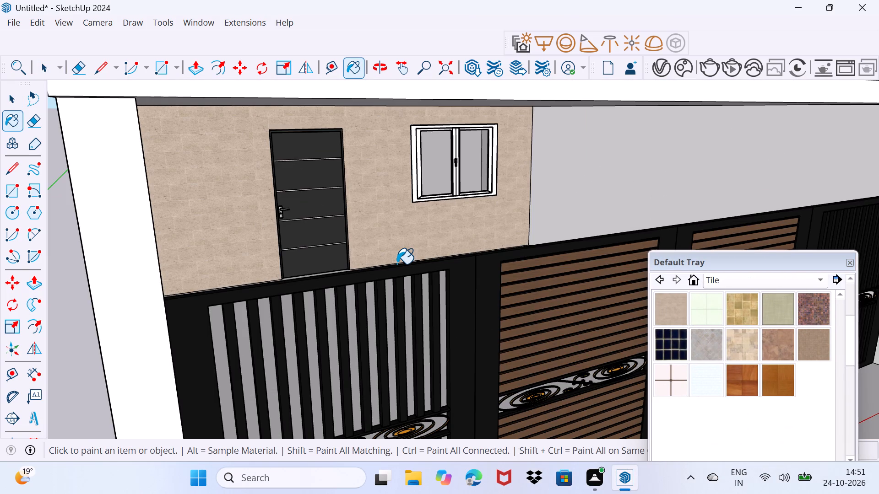
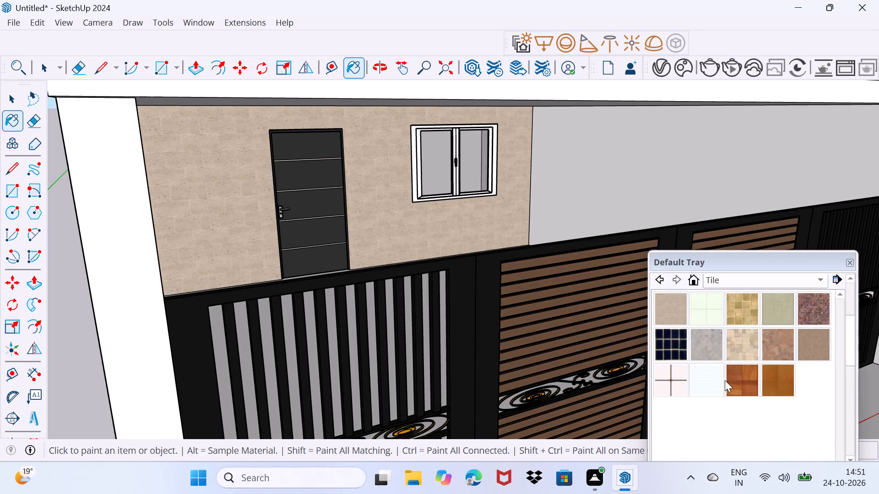
Pick the light grey swatch from the Colors material collection and paint the back face of the boundary wall's recess nearest the gate.
key(space)
click(735, 279)
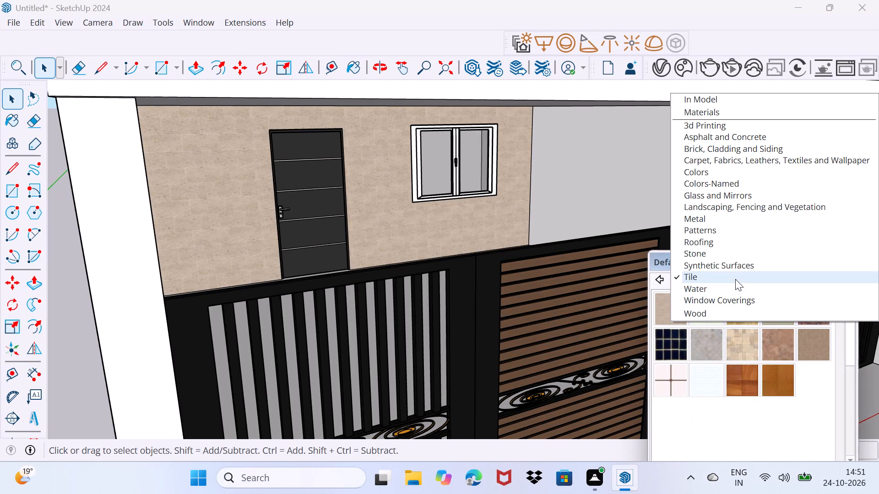
click(708, 173)
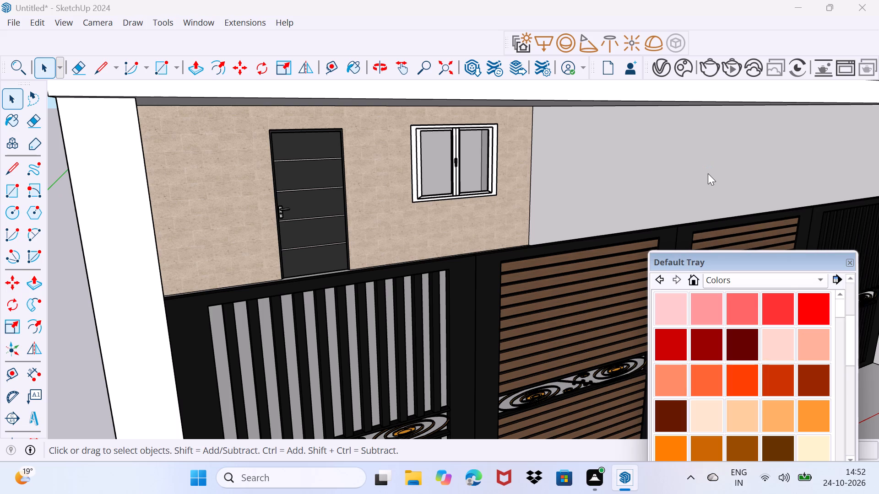
scroll(760, 405, down, 15)
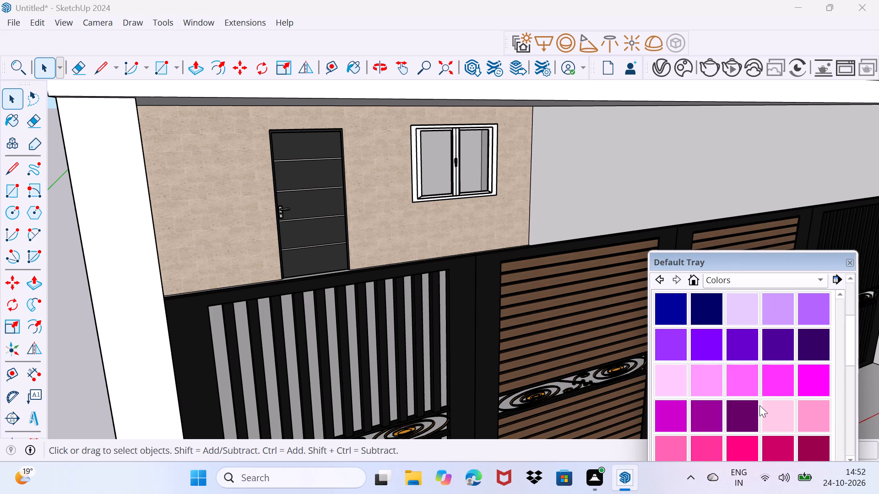
scroll(763, 397, down, 8)
scroll(775, 379, up, 4)
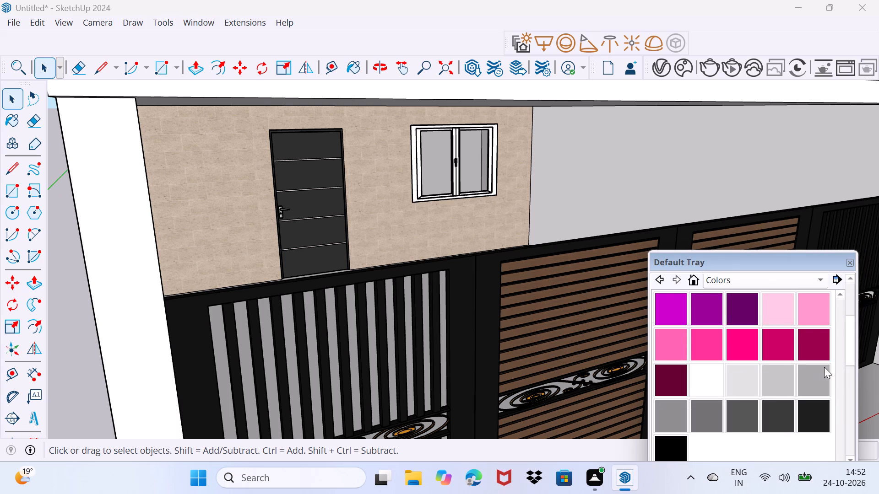
click(820, 374)
drag(805, 256, 781, 461)
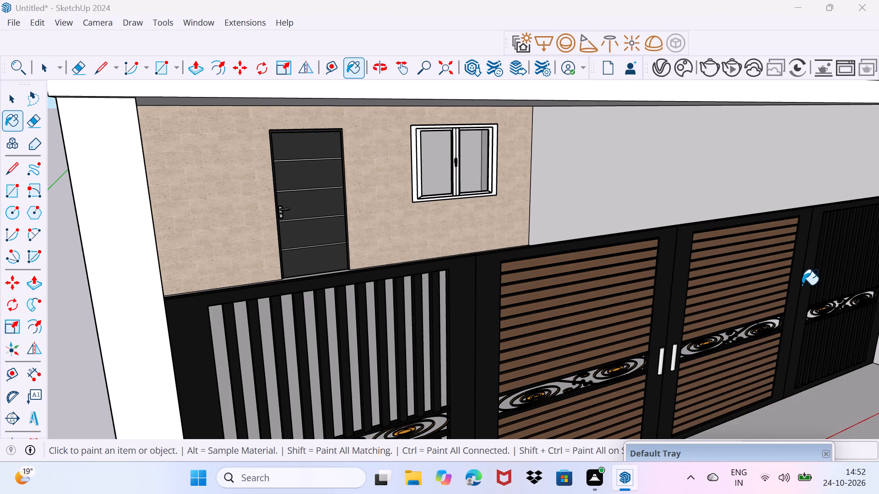
middle_drag(795, 291, 610, 290)
scroll(614, 288, down, 12)
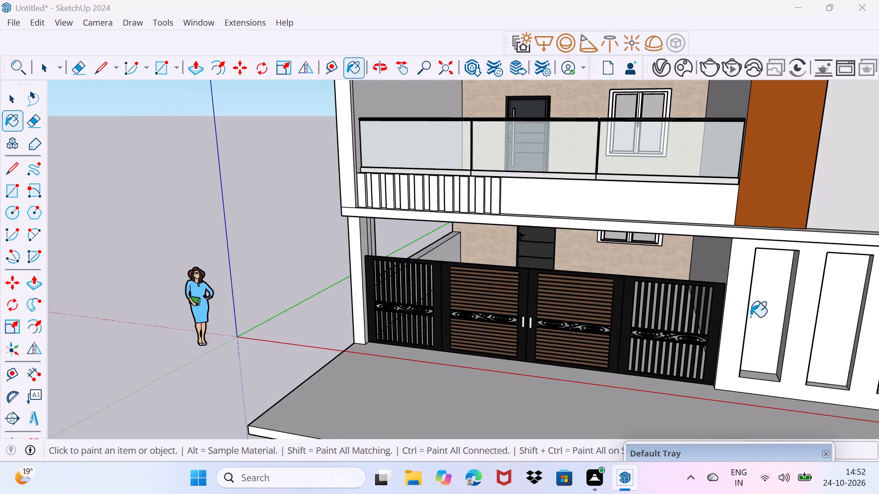
scroll(758, 319, up, 3)
click(762, 320)
Paint the back faces of the other three boundary wall recesses and their exposed inner side faces with the same grey.
middle_drag(776, 329, 693, 331)
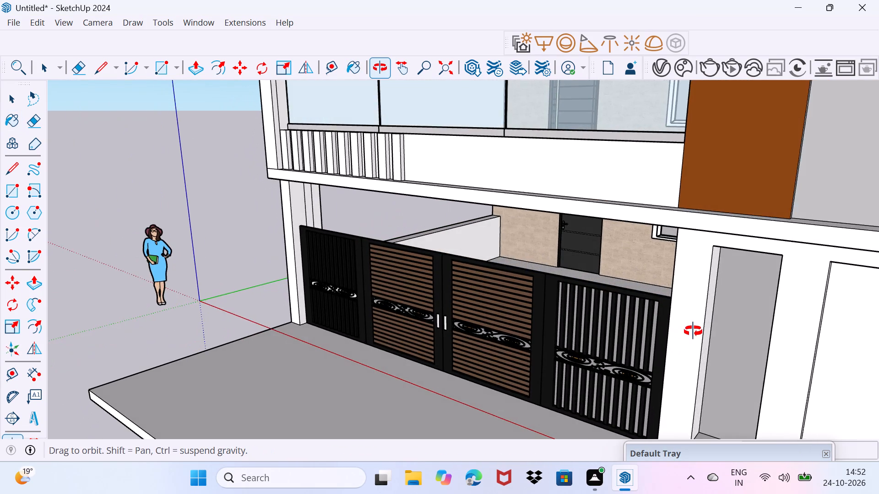
middle_drag(693, 331, 581, 272)
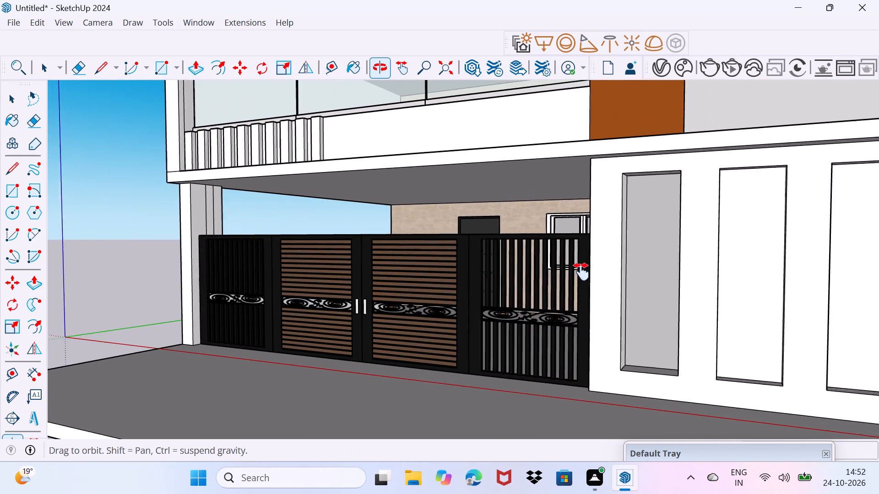
middle_drag(581, 272, 521, 272)
middle_drag(558, 314, 760, 293)
click(695, 290)
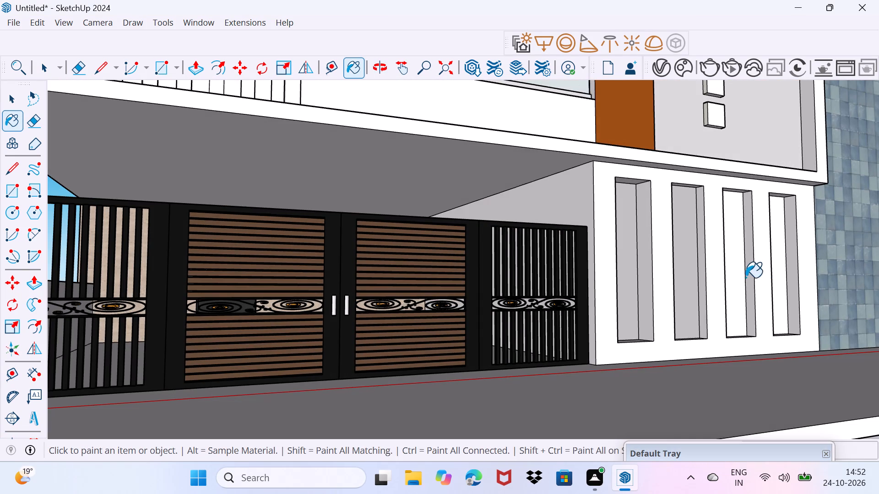
click(746, 277)
click(793, 261)
click(780, 268)
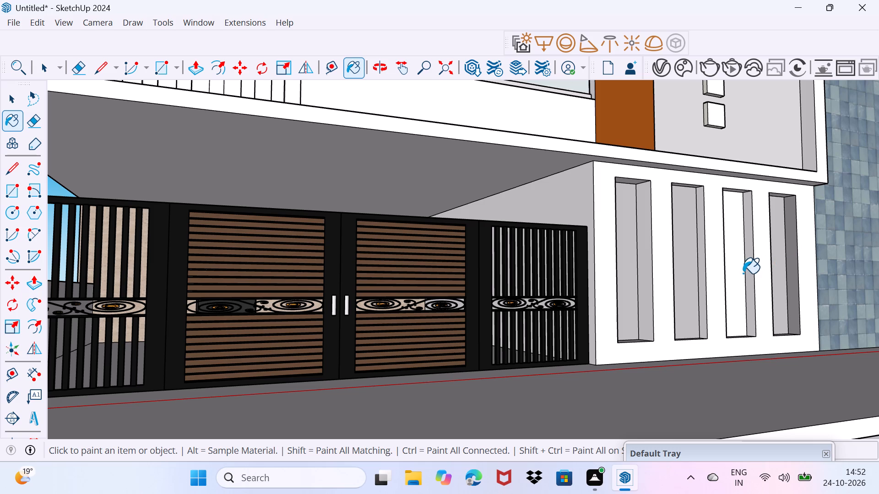
click(743, 274)
click(744, 274)
scroll(700, 301, up, 3)
click(700, 301)
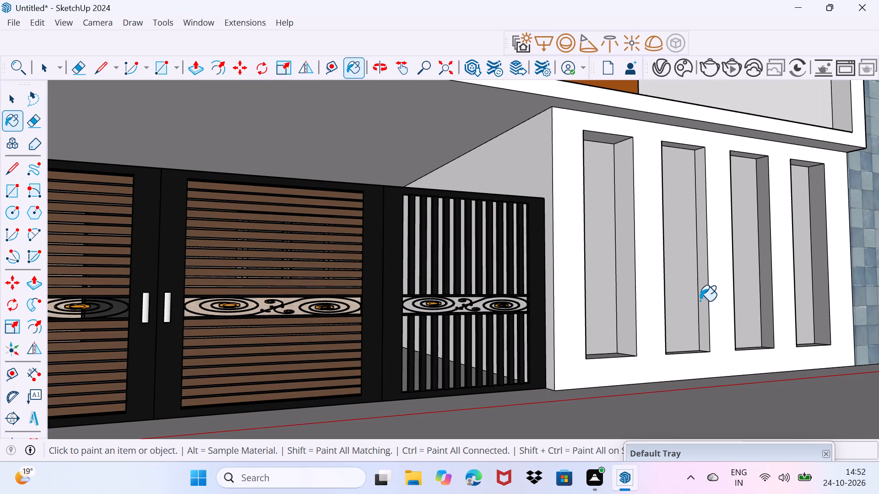
click(628, 314)
Paint the remaining inner sides of the recesses and the front face of the boundary wall beside the gate grey.
middle_drag(687, 273, 519, 306)
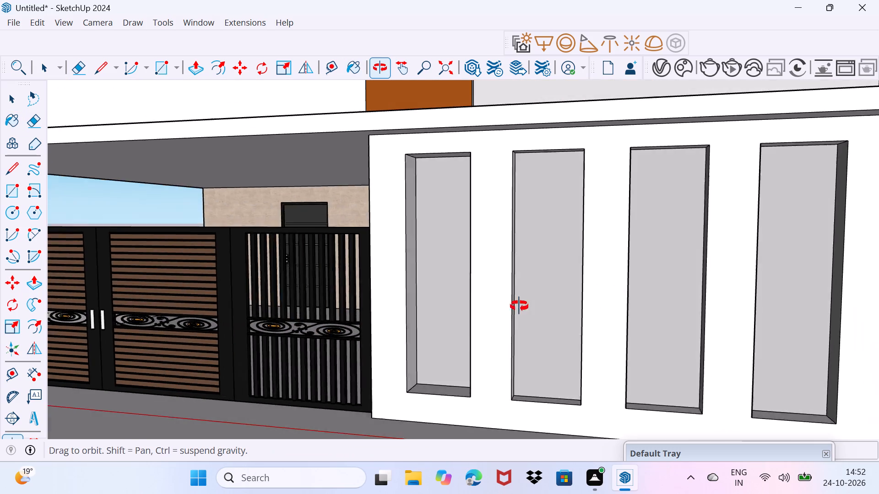
middle_drag(519, 306, 475, 308)
click(428, 319)
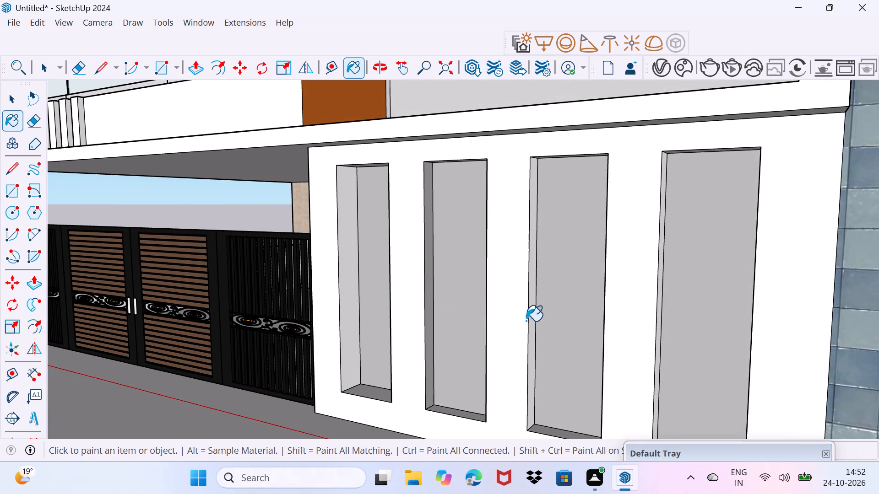
click(526, 321)
middle_drag(610, 319, 611, 319)
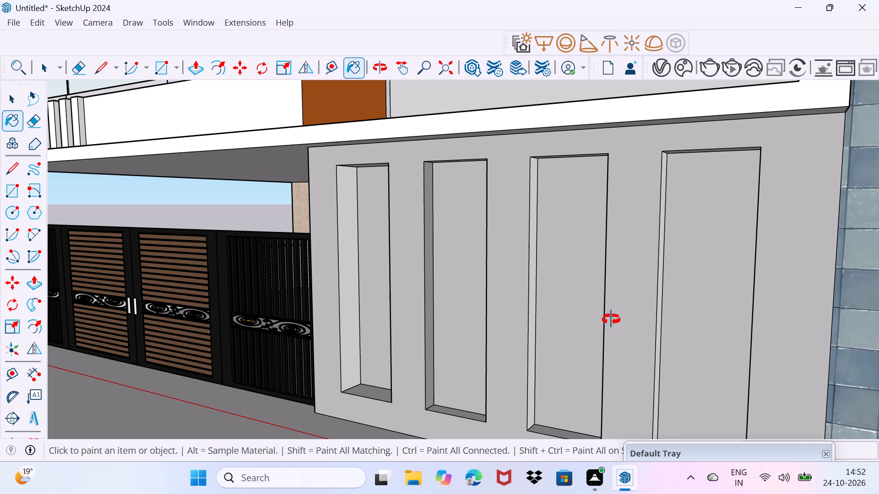
middle_drag(611, 319, 811, 280)
key(space)
scroll(666, 306, down, 4)
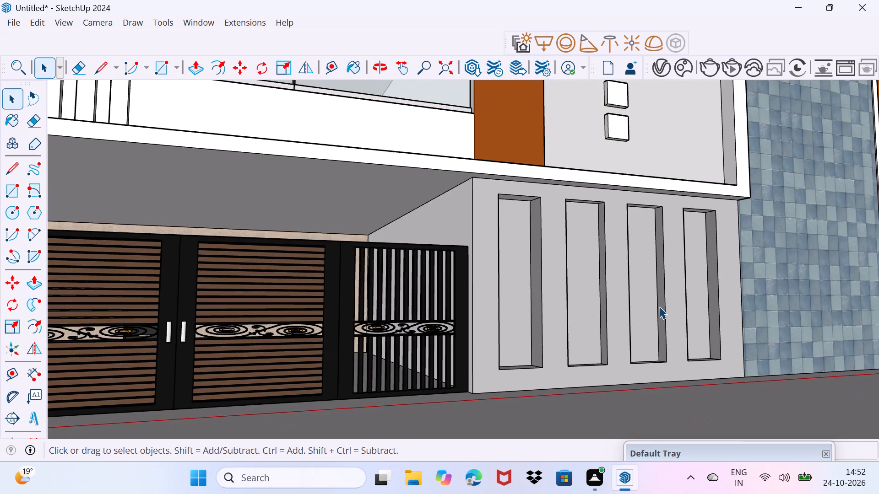
Copy the flat roof's outer side edge inward along the front parapet to outline a narrow strip along the open side.
middle_drag(667, 301, 663, 329)
scroll(675, 319, down, 10)
middle_drag(740, 296, 732, 329)
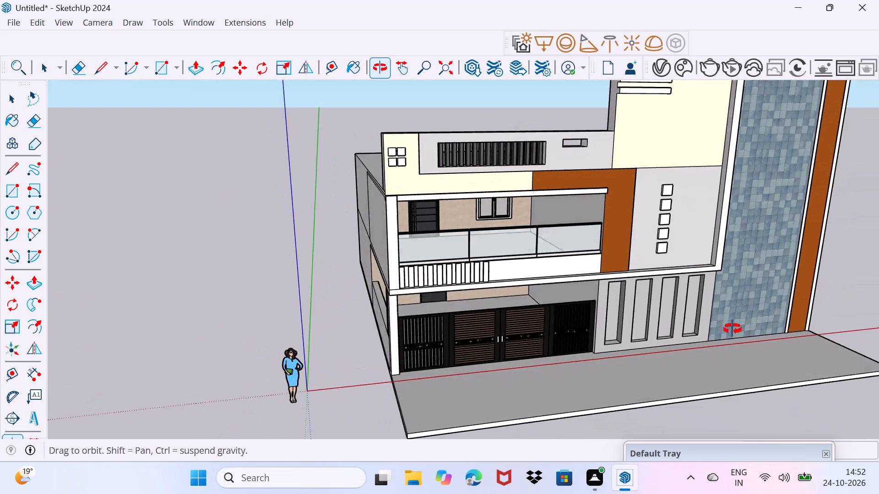
middle_drag(732, 329, 802, 317)
scroll(363, 188, up, 2)
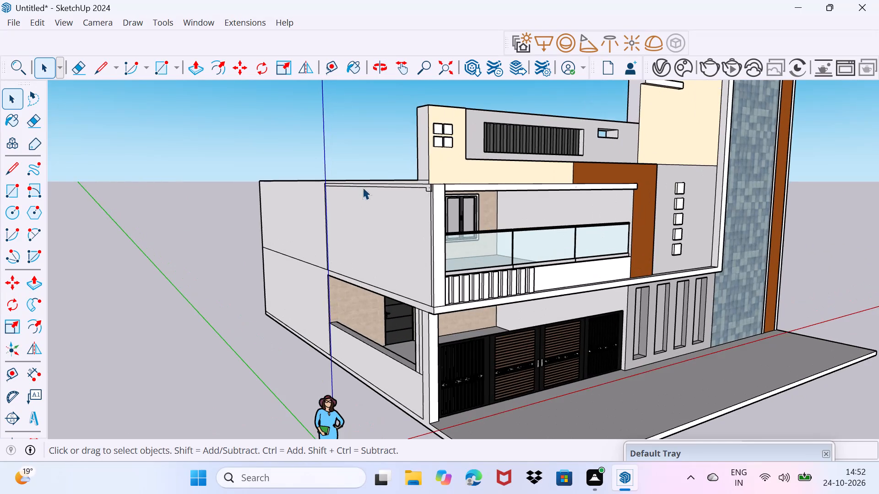
scroll(314, 209, up, 3)
middle_drag(454, 290, 461, 295)
scroll(461, 295, down, 1)
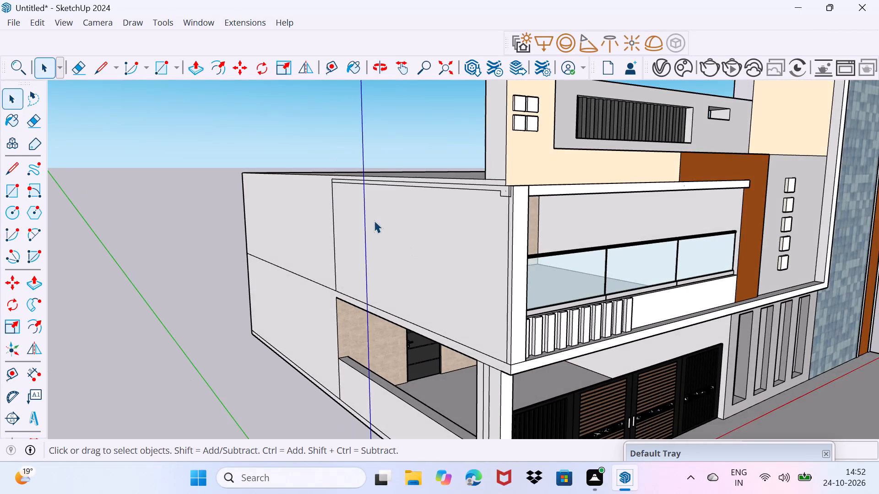
middle_drag(374, 220, 385, 368)
scroll(429, 285, up, 3)
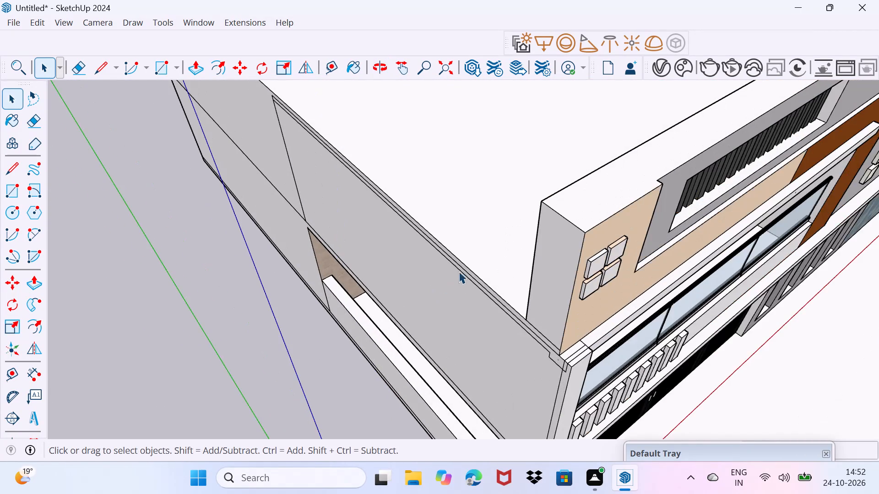
scroll(461, 270, up, 3)
click(479, 272)
scroll(483, 284, up, 4)
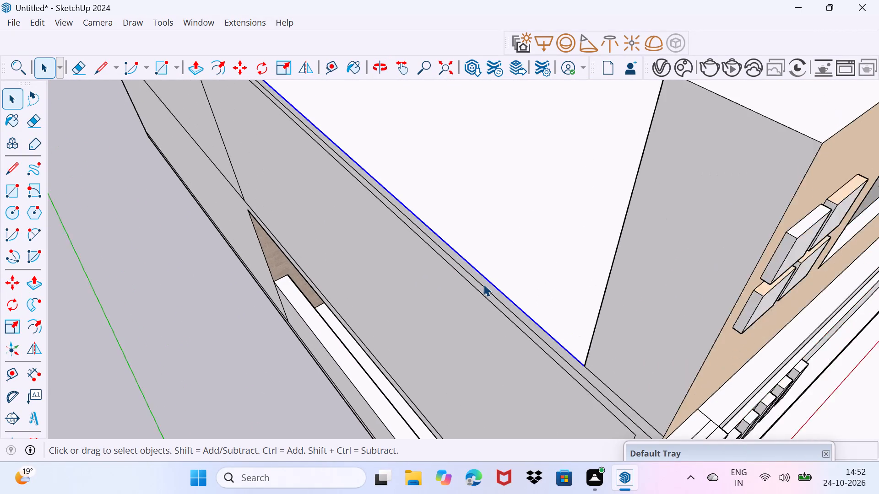
middle_drag(492, 290, 504, 301)
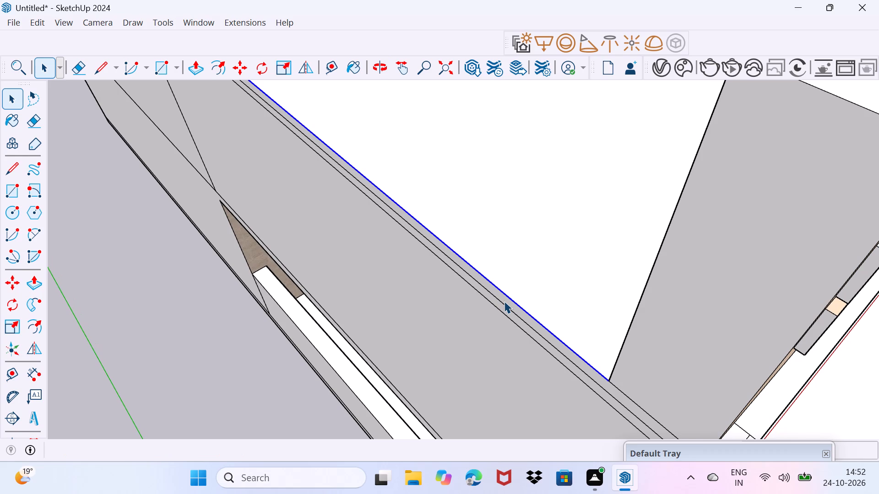
key(m)
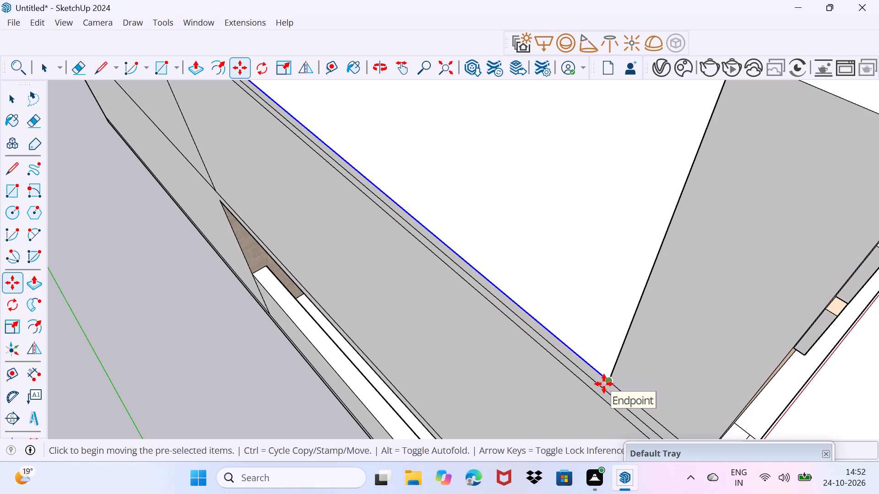
click(604, 384)
middle_drag(612, 337, 645, 372)
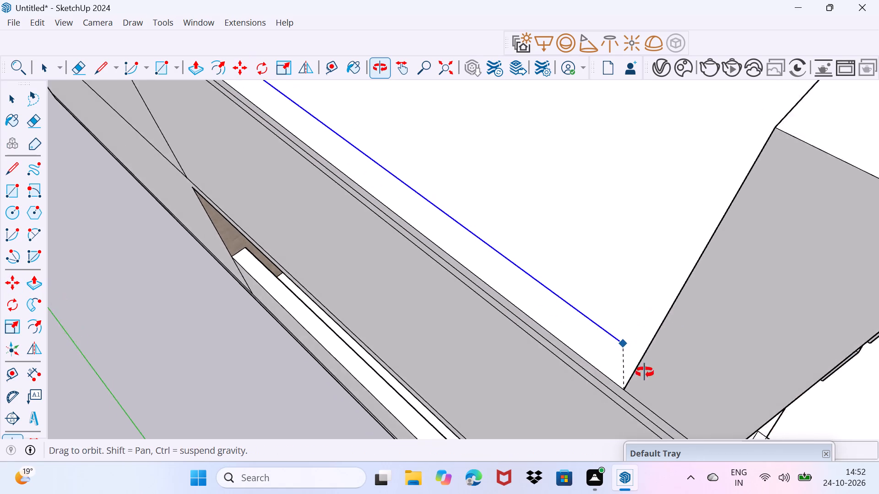
middle_drag(645, 372, 678, 373)
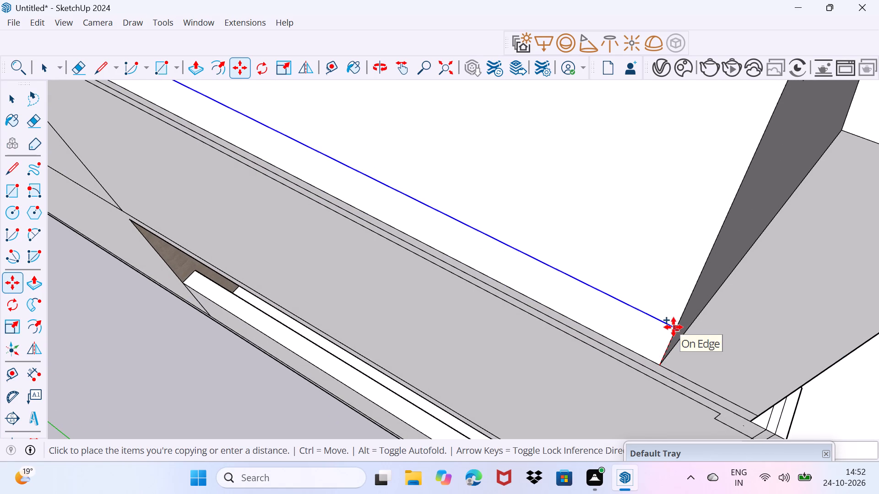
click(673, 327)
key(space)
Push/Pull the narrow roof strip upward to form a side parapet wall level with the front parapet's top.
click(623, 331)
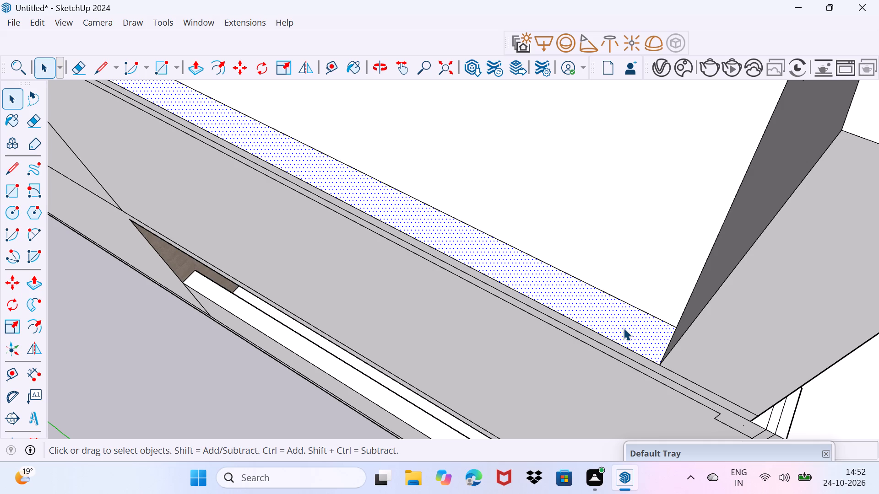
key(p)
click(624, 328)
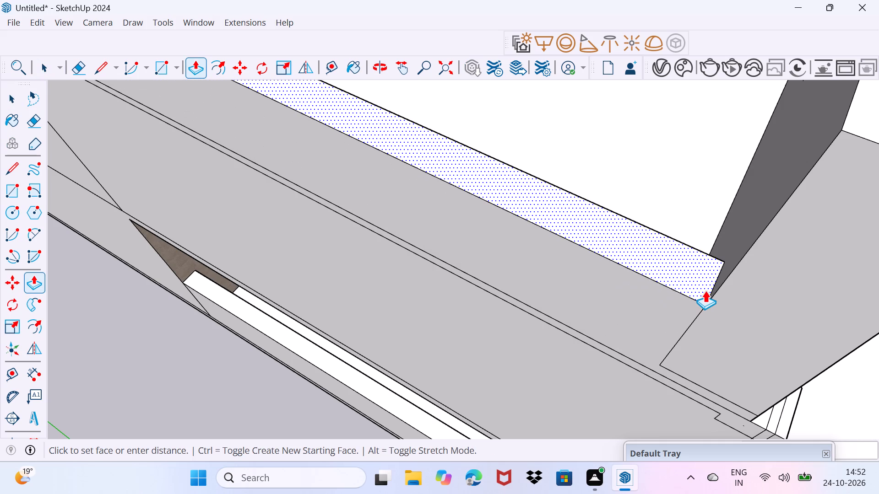
scroll(711, 286, down, 7)
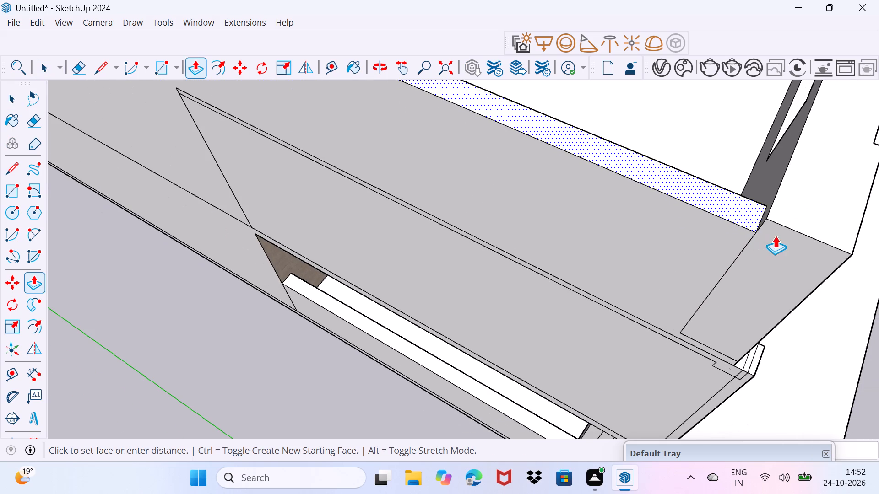
click(790, 228)
scroll(739, 237, down, 11)
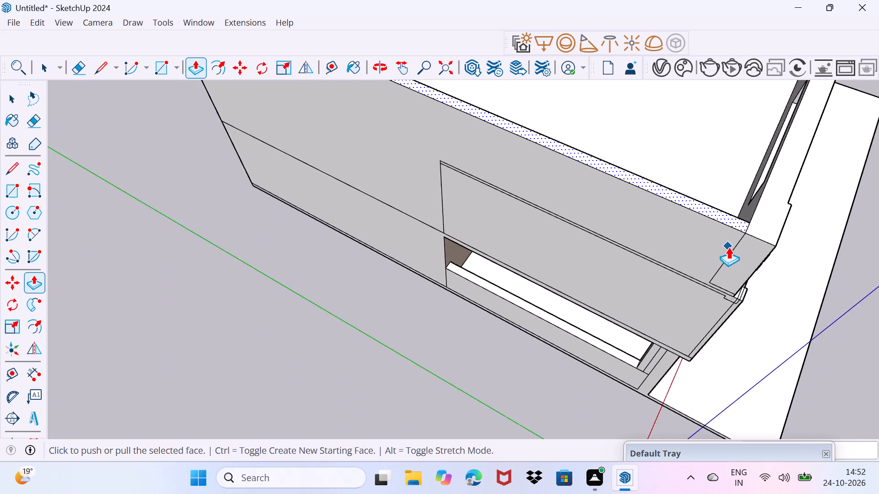
scroll(728, 247, down, 4)
middle_drag(734, 260, 412, 146)
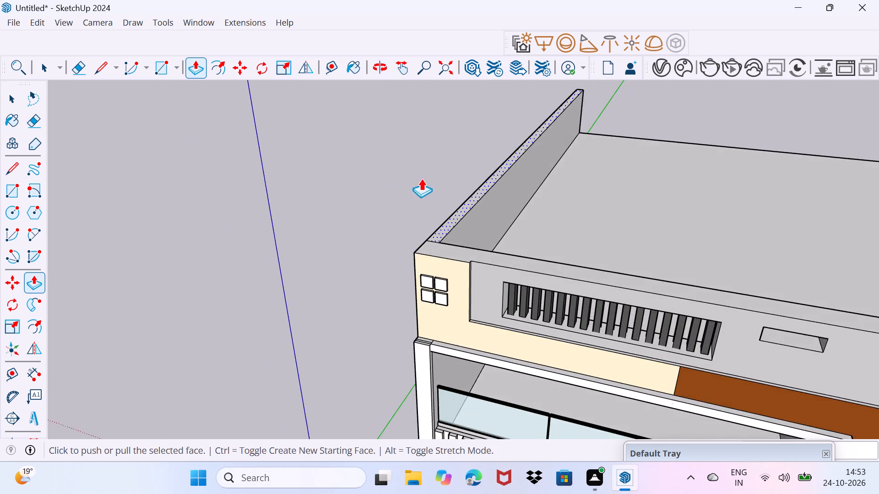
scroll(423, 184, down, 11)
middle_drag(570, 318, 684, 249)
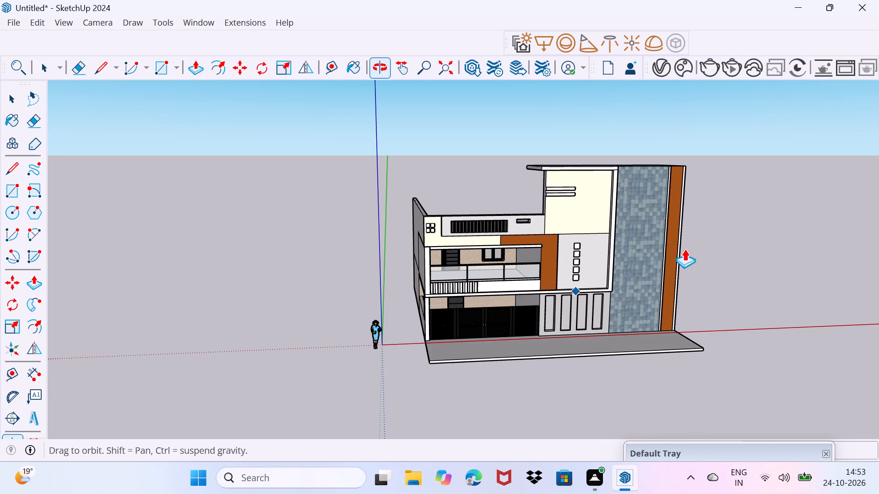
key(space)
Search 3D Warehouse for "plante".
scroll(533, 309, up, 8)
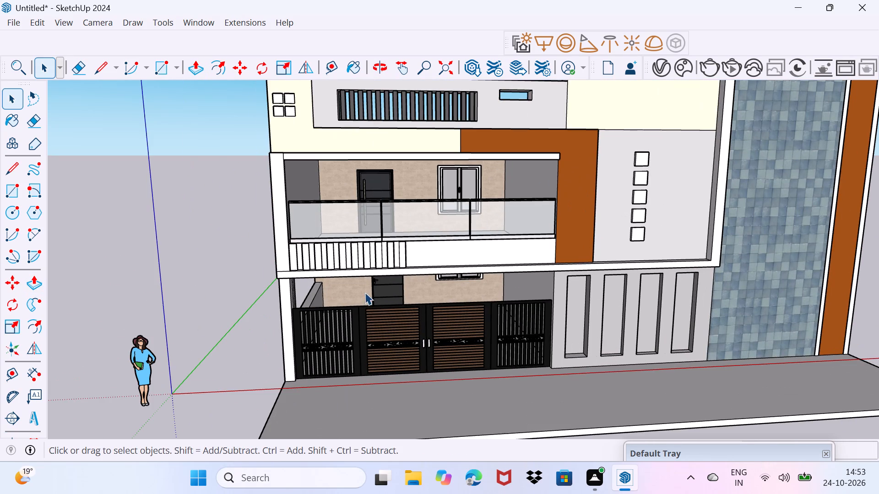
scroll(389, 276, up, 3)
middle_drag(403, 278, 444, 291)
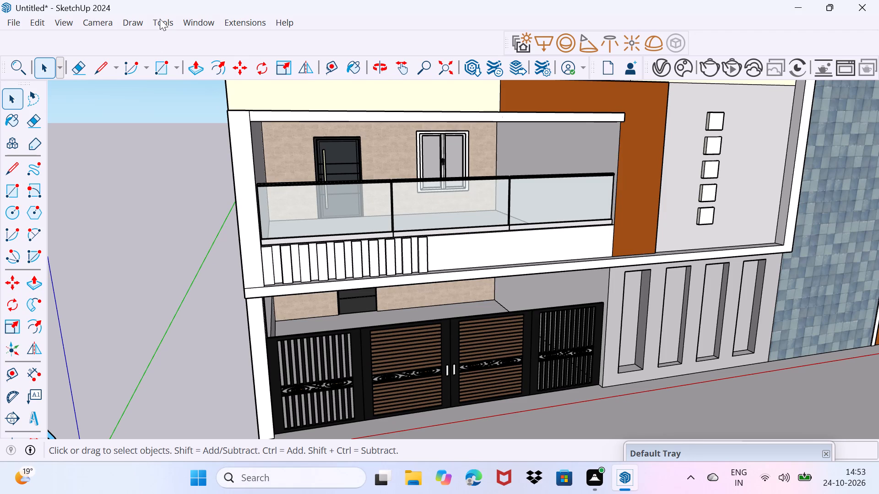
click(196, 21)
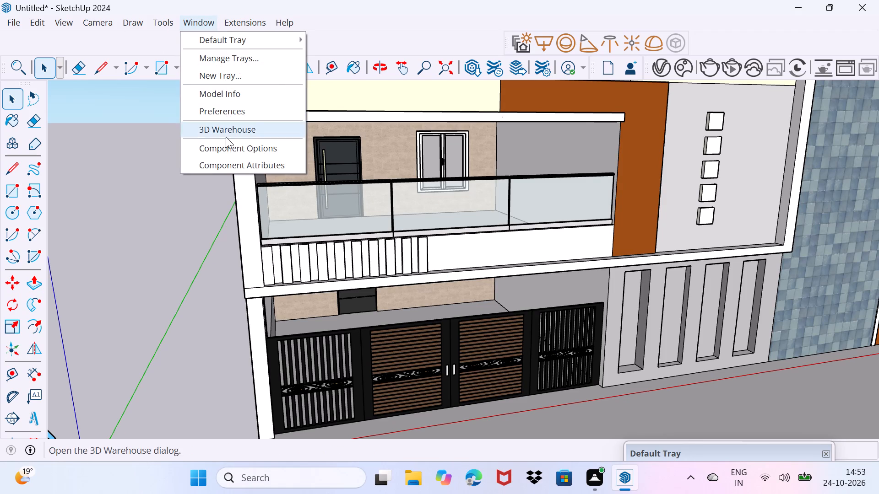
click(226, 137)
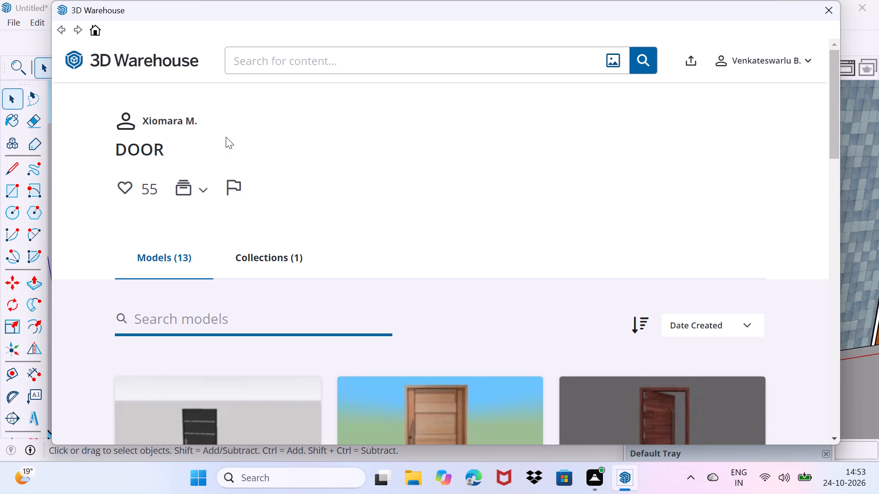
click(283, 50)
text(p;)
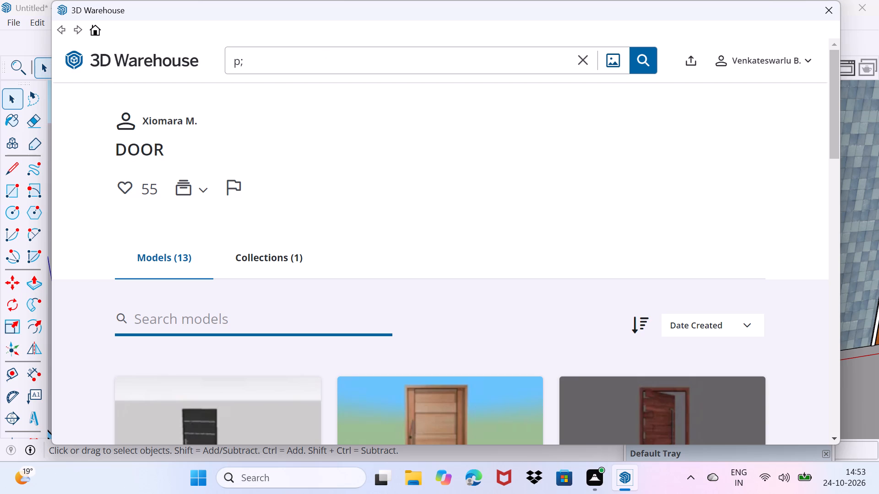
key(BackSpace)
text(la)
text(nt)
key(e)
key(Return)
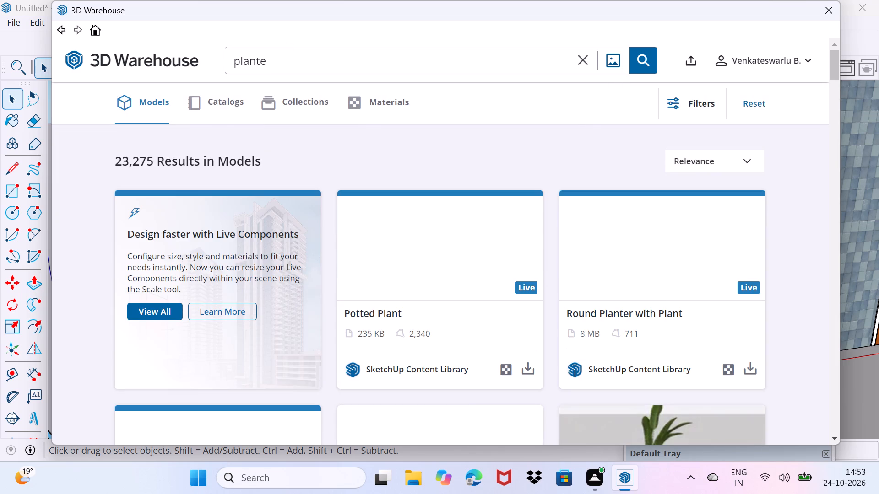
Browse the plant model results for a suitable set of potted plants for the house.
scroll(296, 112, down, 4)
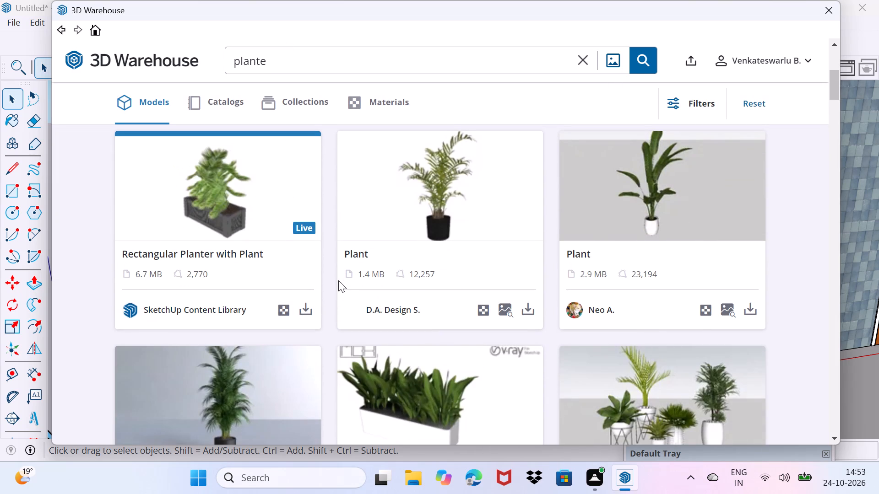
scroll(339, 279, down, 3)
scroll(339, 279, up, 5)
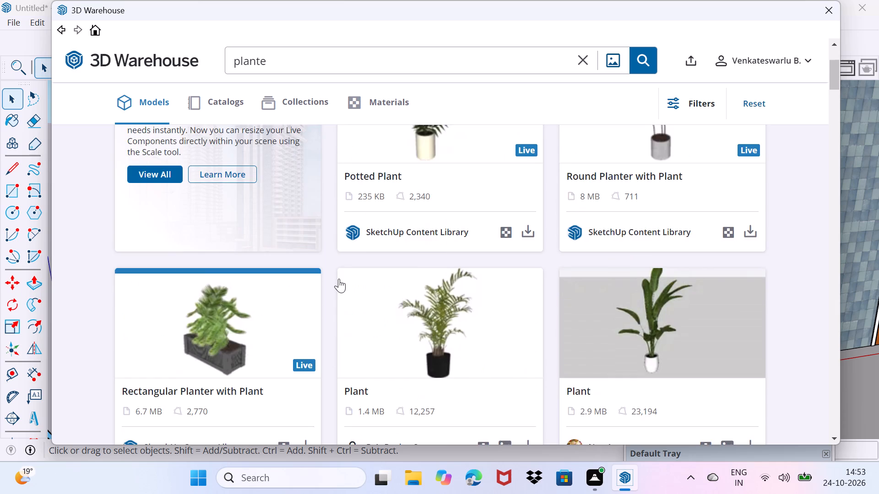
scroll(339, 279, up, 4)
scroll(339, 279, down, 10)
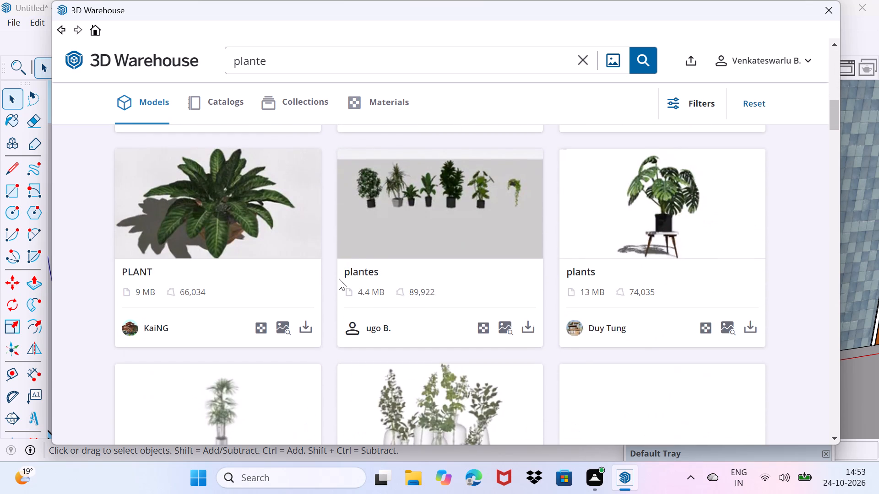
scroll(339, 279, down, 2)
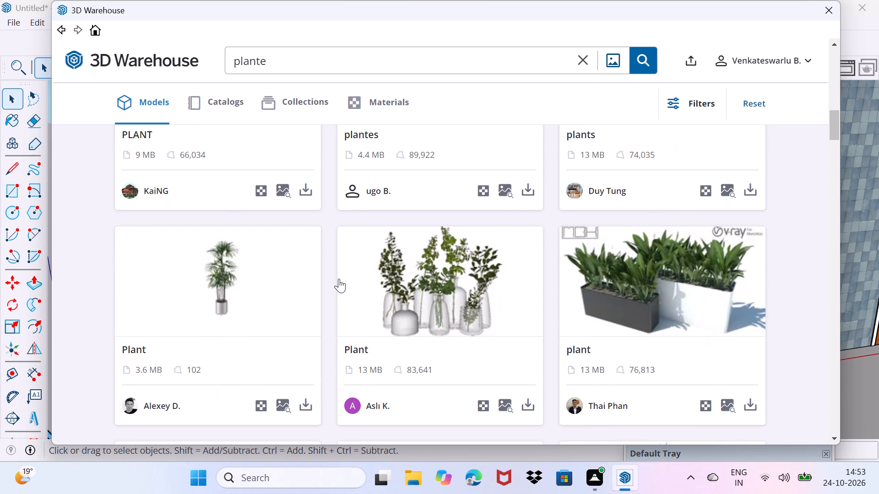
scroll(339, 279, down, 4)
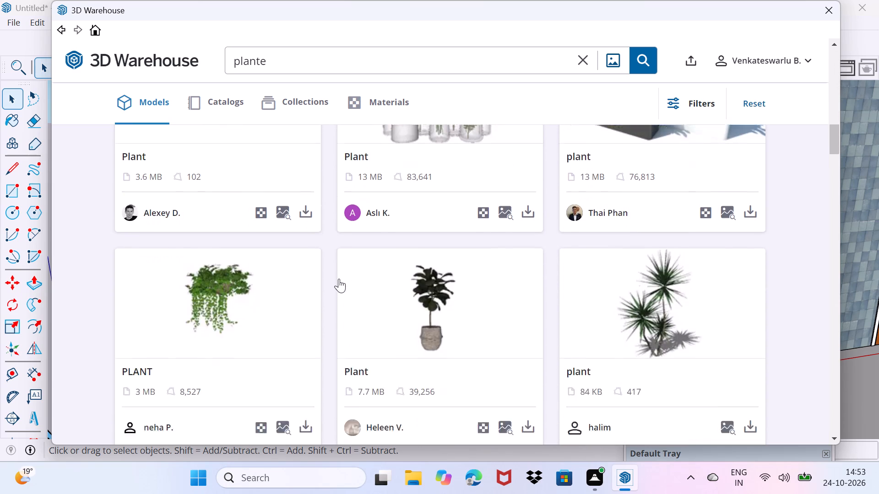
scroll(339, 279, down, 6)
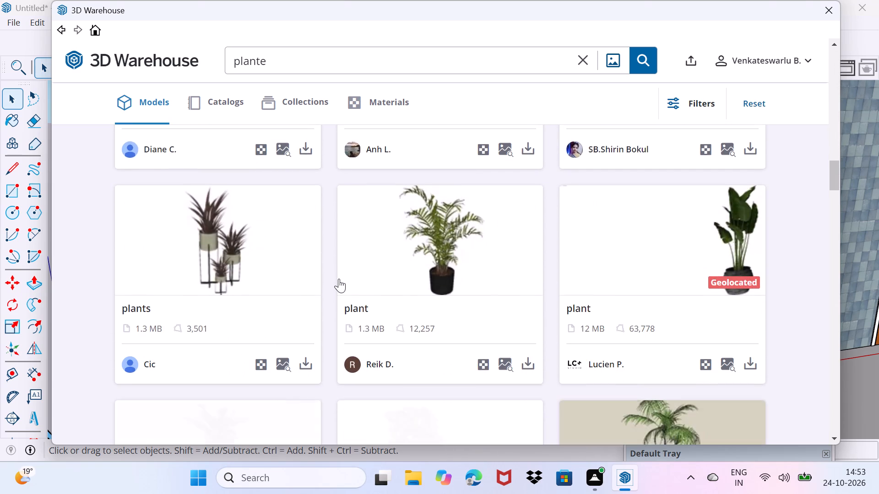
scroll(339, 279, down, 7)
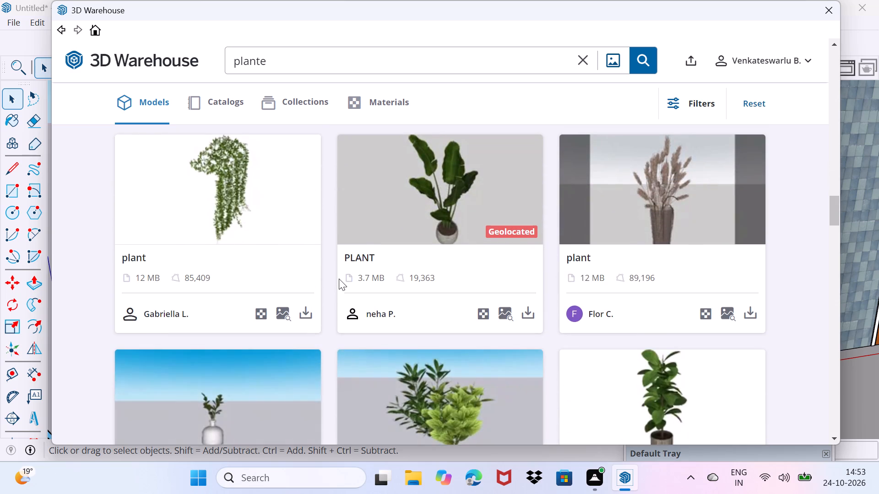
scroll(339, 279, down, 10)
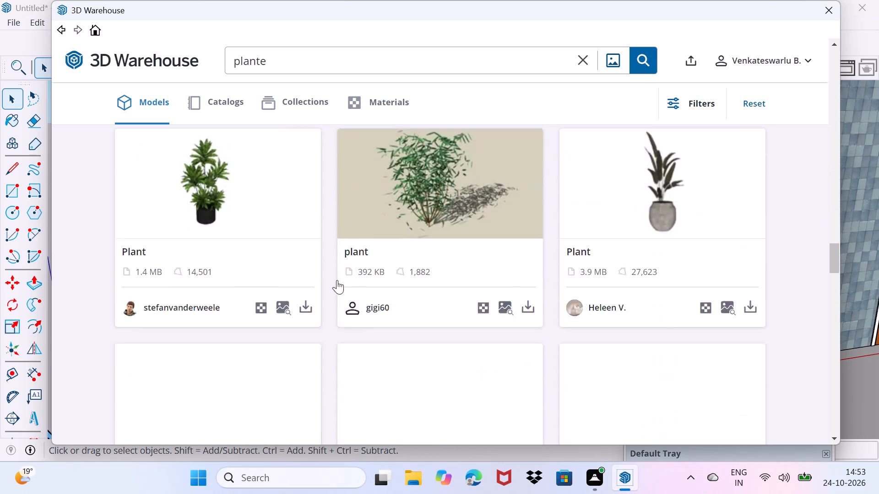
scroll(337, 280, down, 5)
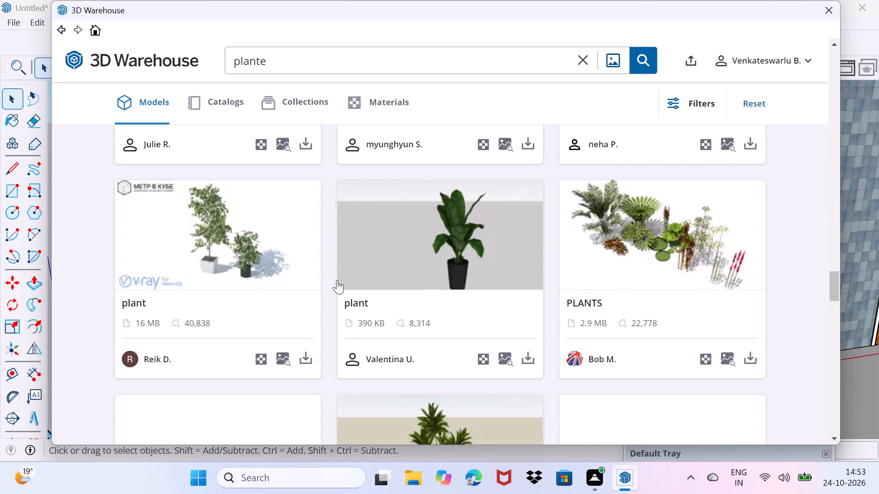
scroll(337, 280, down, 7)
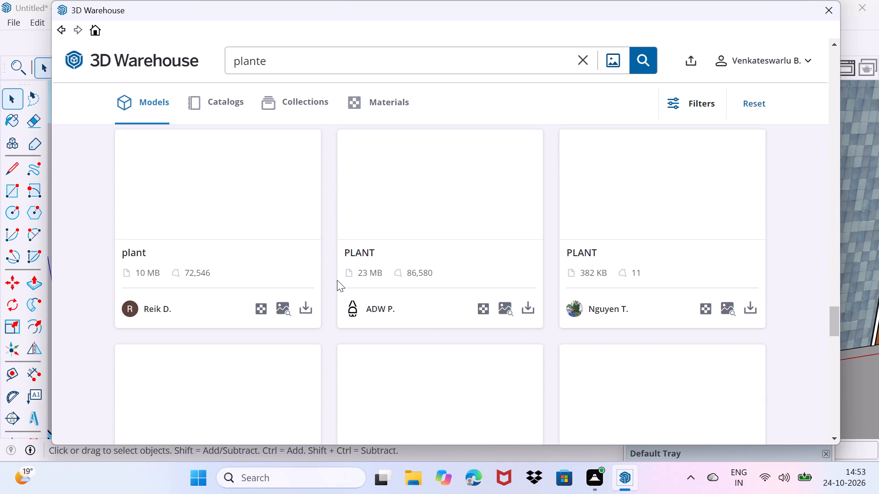
scroll(337, 280, up, 4)
scroll(337, 280, down, 6)
scroll(337, 280, up, 1)
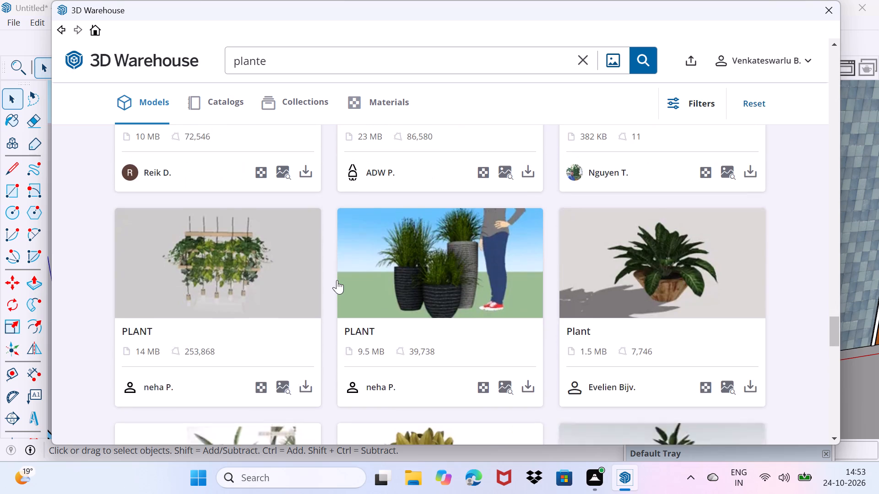
scroll(337, 280, up, 1)
scroll(337, 280, down, 2)
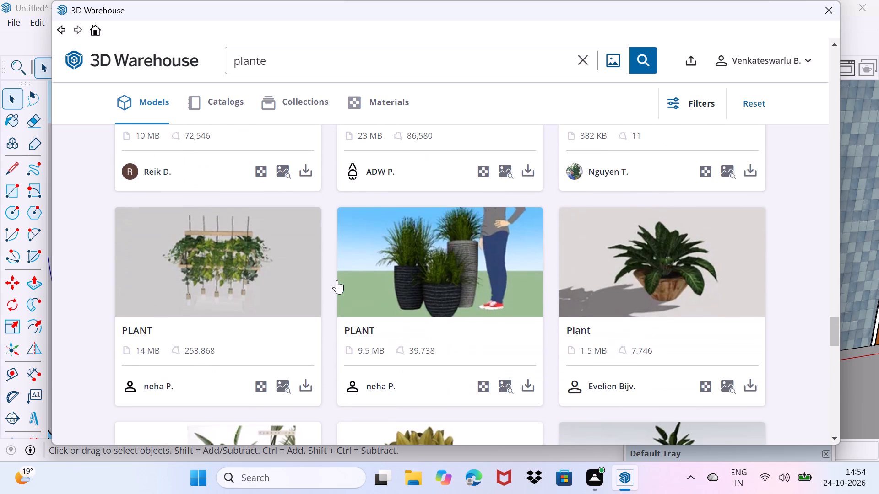
scroll(337, 280, down, 6)
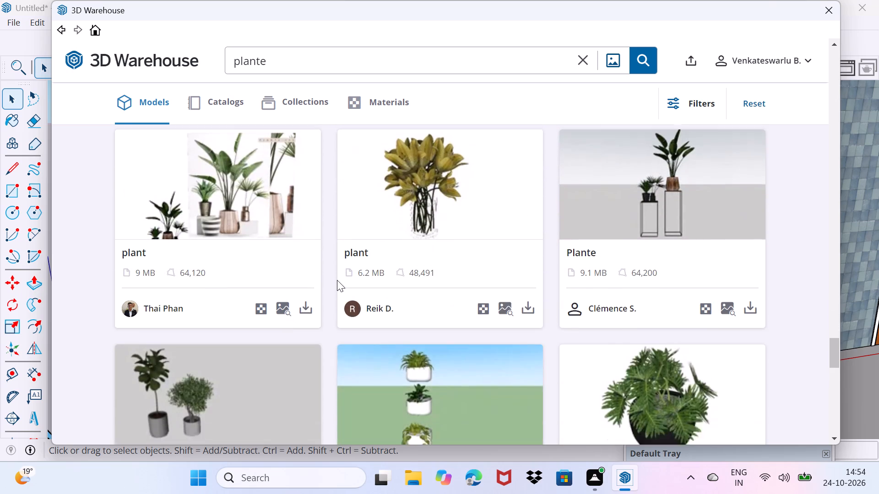
scroll(337, 280, down, 3)
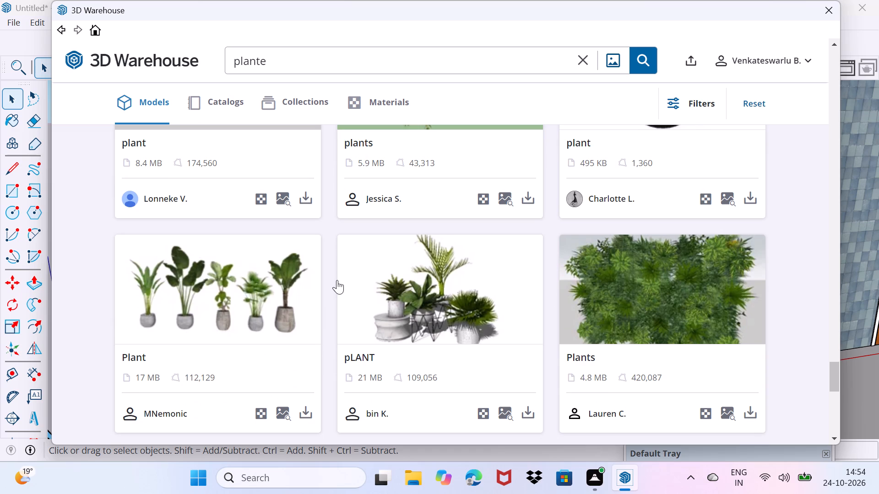
Load the 17 MB "Plant" model with five potted plants in a row directly into the model and place it near the house.
click(309, 414)
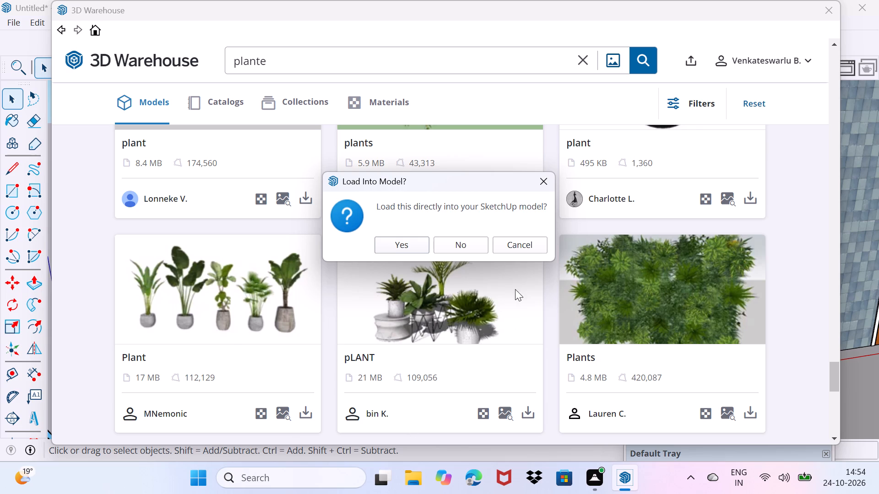
click(399, 243)
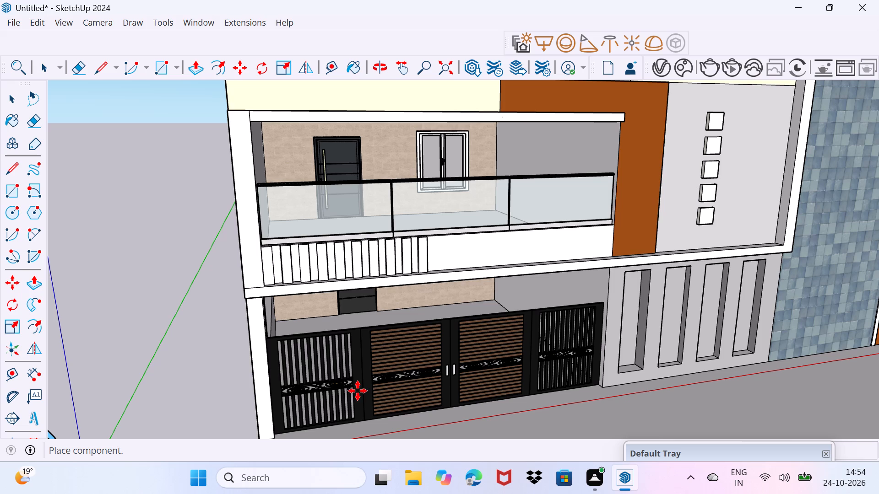
scroll(235, 386, down, 9)
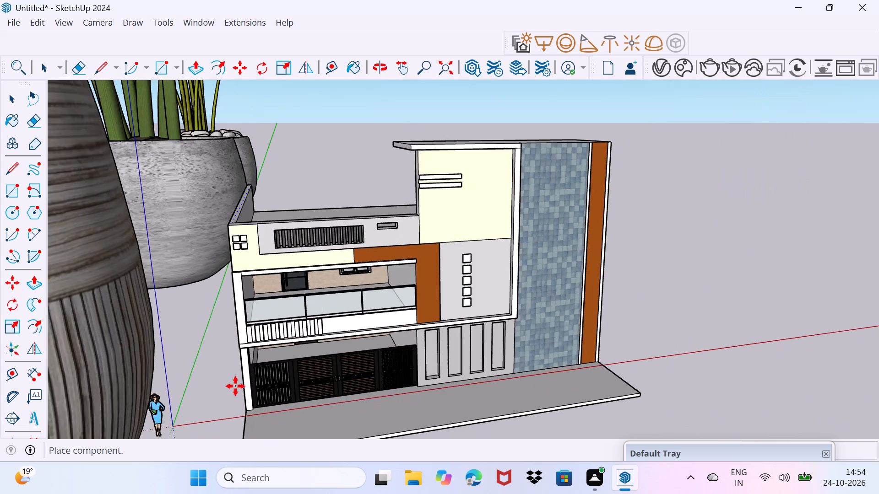
scroll(235, 386, down, 7)
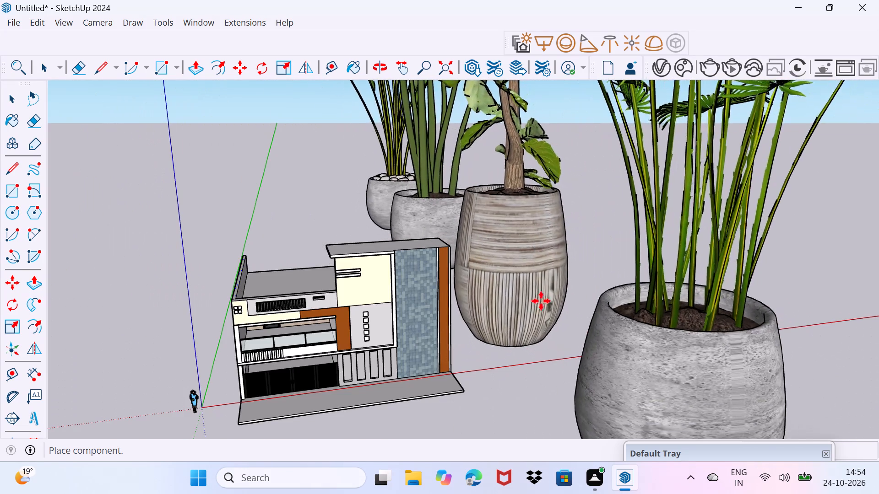
scroll(540, 297, down, 18)
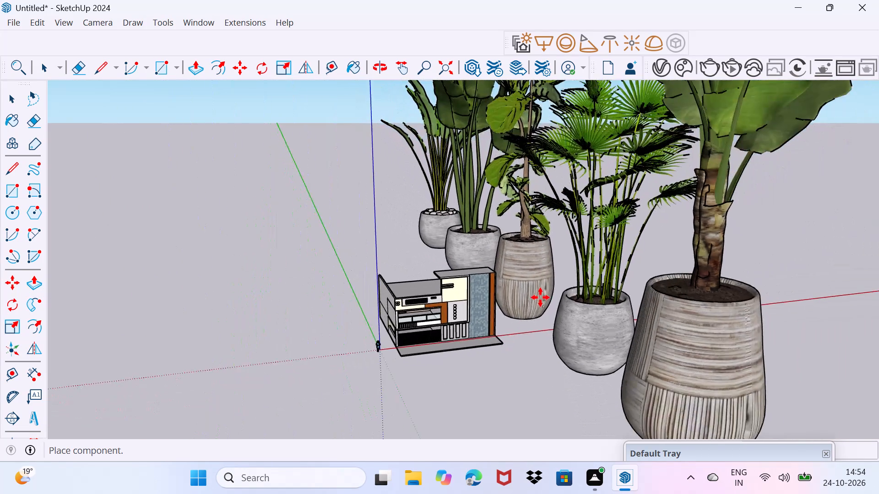
scroll(540, 297, down, 5)
middle_click(535, 301)
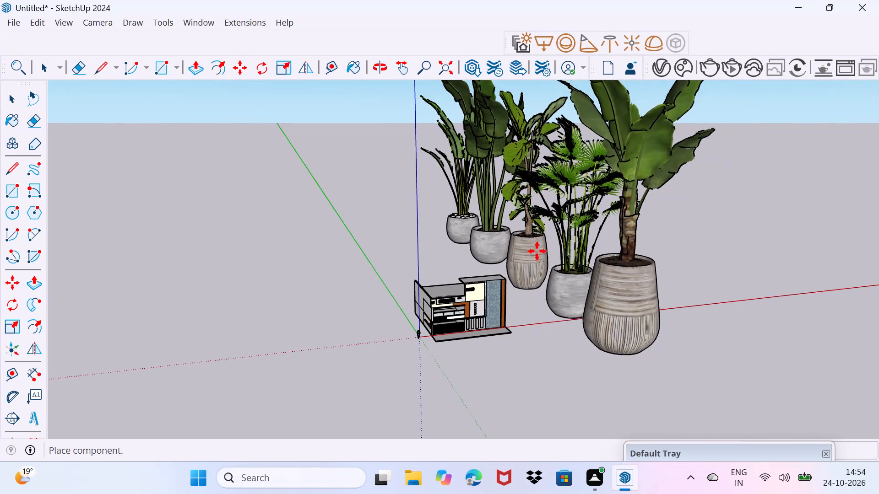
click(537, 251)
Scale the row of five potted plants down uniformly from a corner until it is smaller than the house.
scroll(544, 287, up, 4)
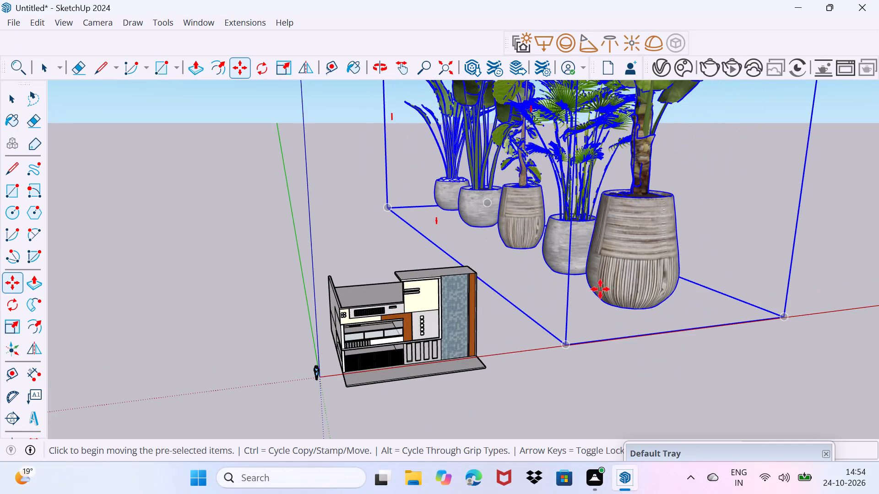
middle_drag(602, 289, 396, 284)
scroll(396, 284, down, 11)
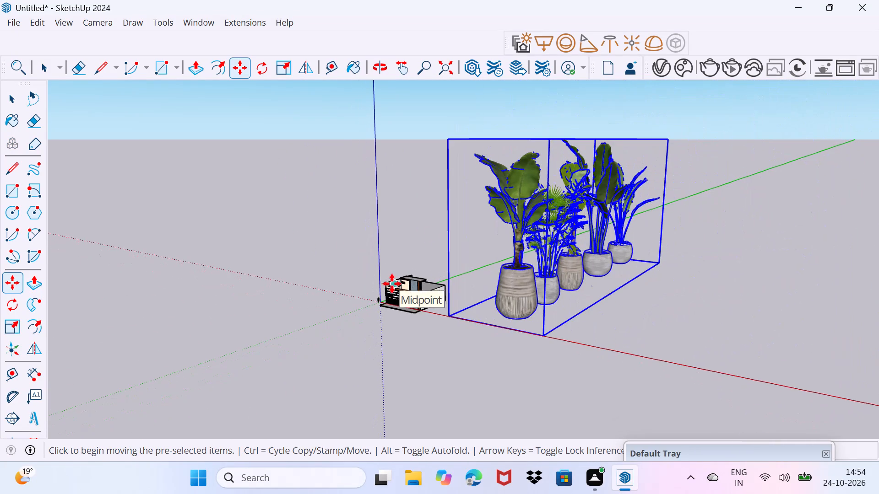
scroll(559, 258, up, 2)
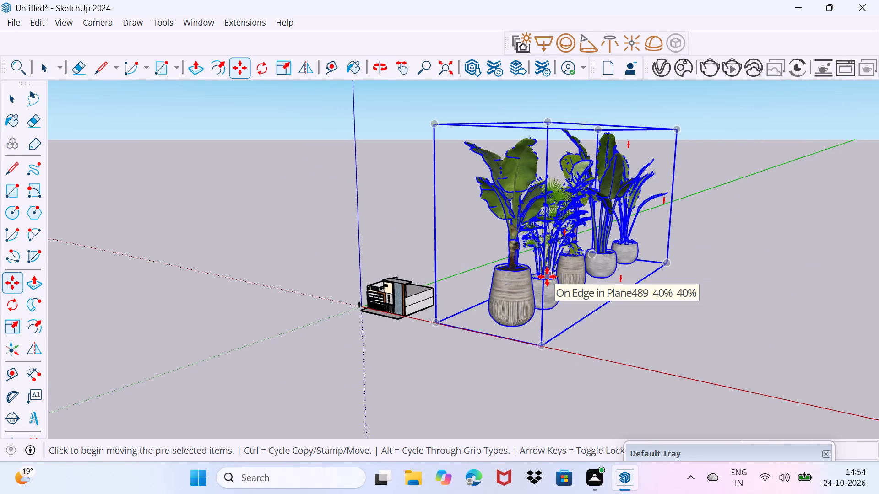
key(s)
middle_drag(569, 243, 434, 234)
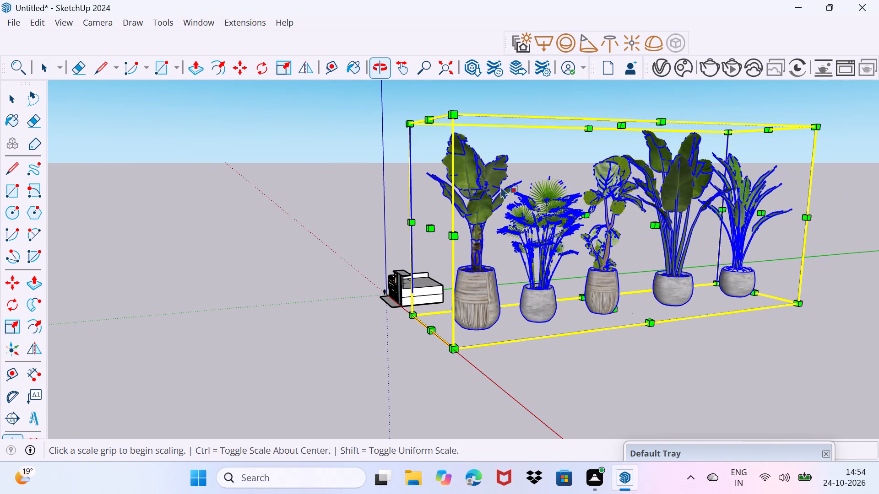
drag(455, 114, 608, 312)
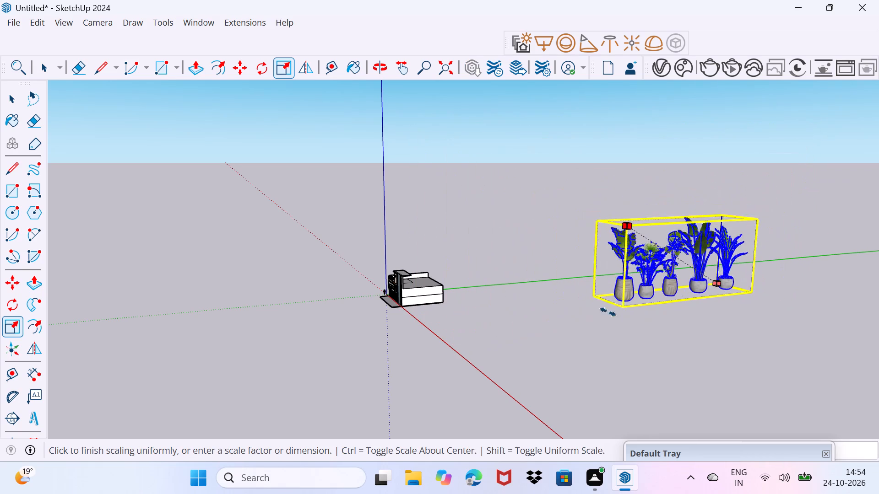
drag(608, 312, 672, 395)
scroll(715, 301, up, 4)
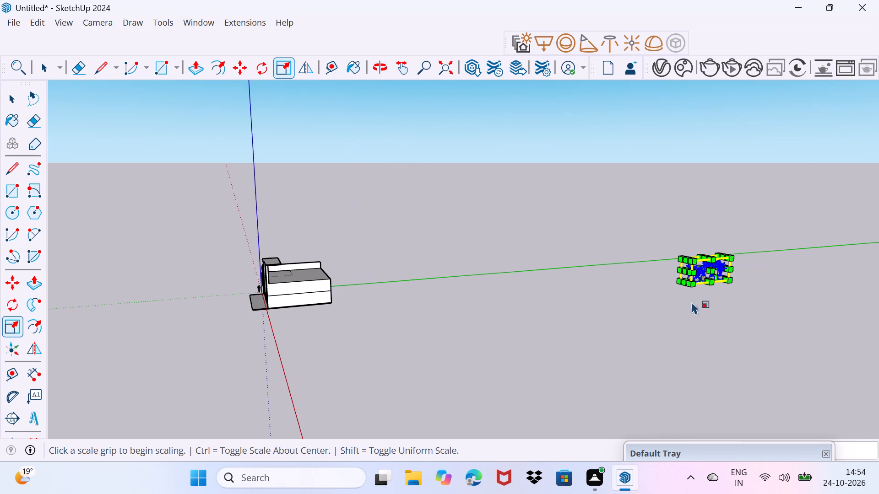
Move the row of five potted plants by its bottom corner to the open ground in front of the house.
scroll(664, 298, up, 8)
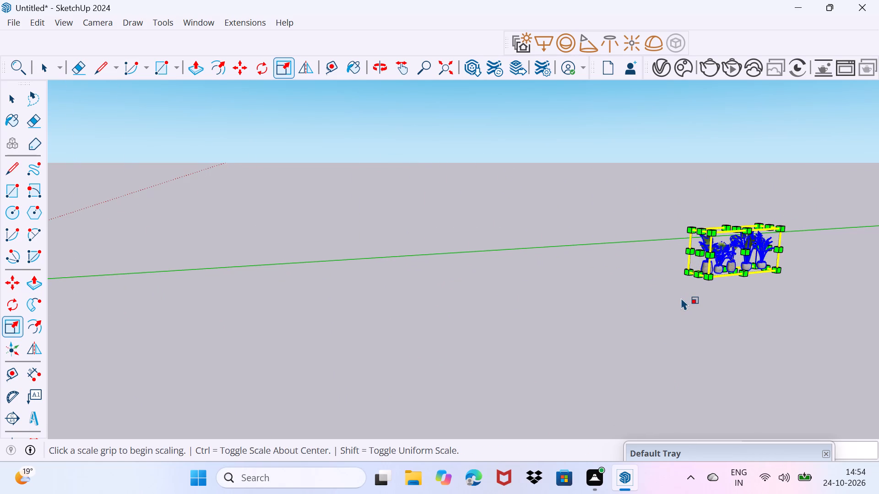
key(m)
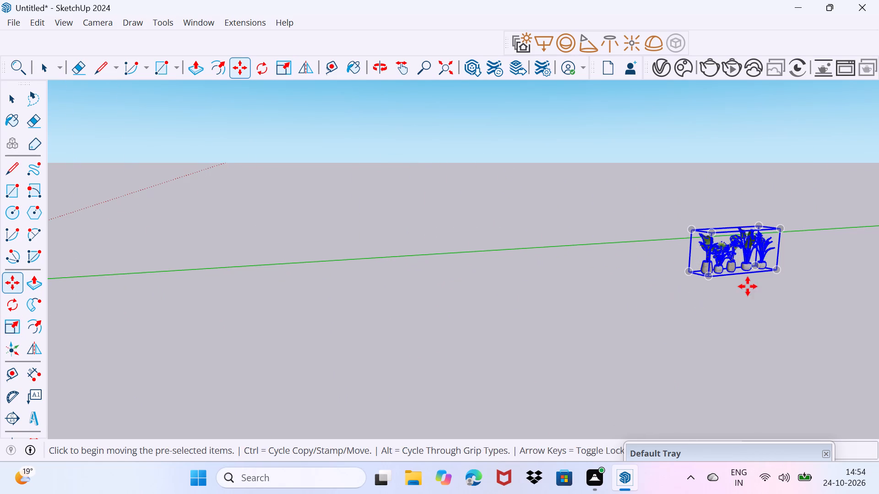
click(712, 277)
scroll(353, 372, down, 11)
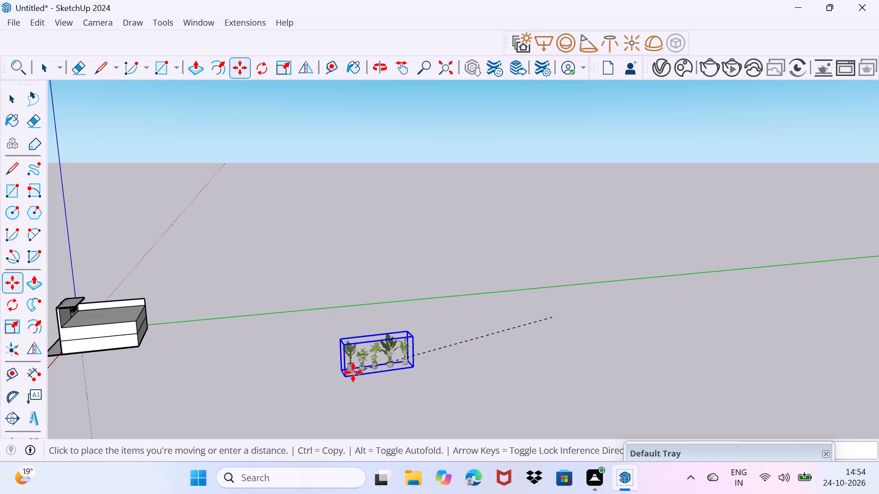
scroll(353, 372, down, 4)
middle_drag(105, 405, 192, 397)
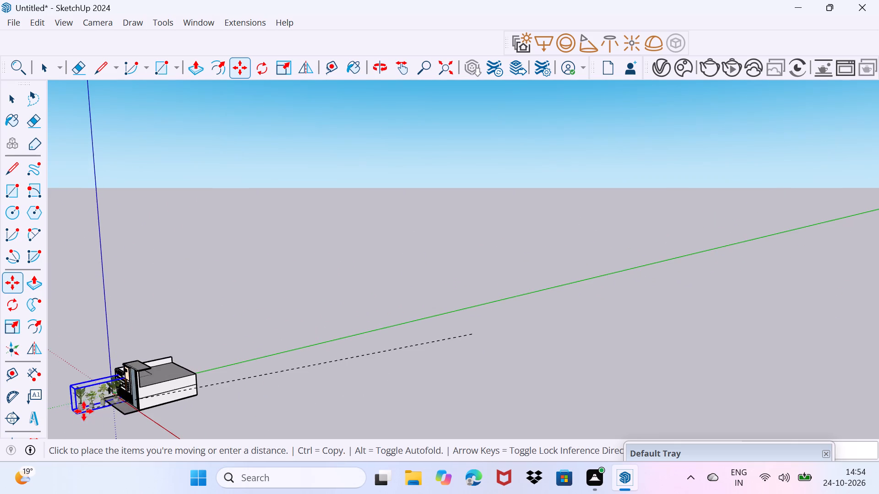
scroll(95, 430, up, 5)
middle_drag(101, 430, 173, 421)
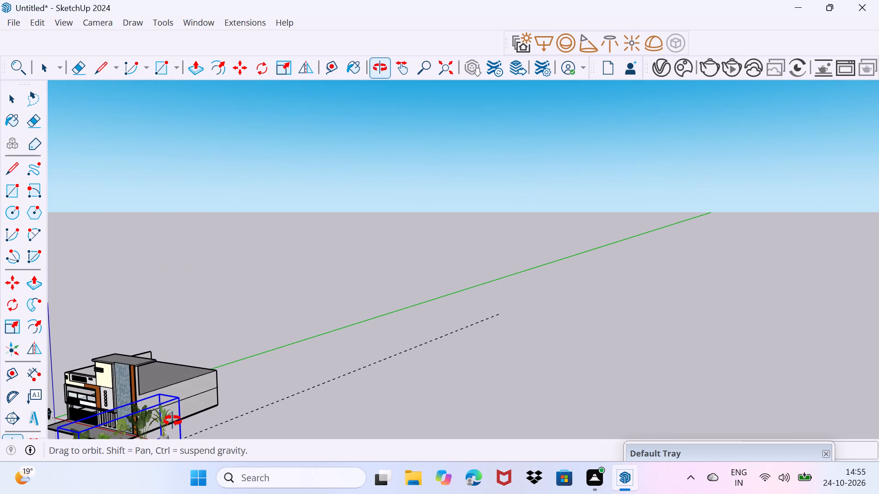
middle_drag(173, 421, 350, 301)
click(209, 375)
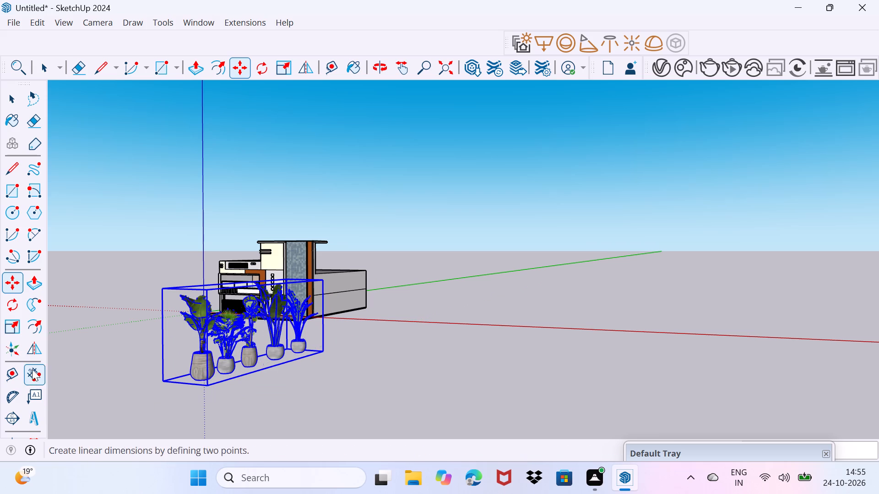
Rotate the plant row on the ground plane, starting from the green axis, until it runs roughly parallel to the house front.
click(7, 308)
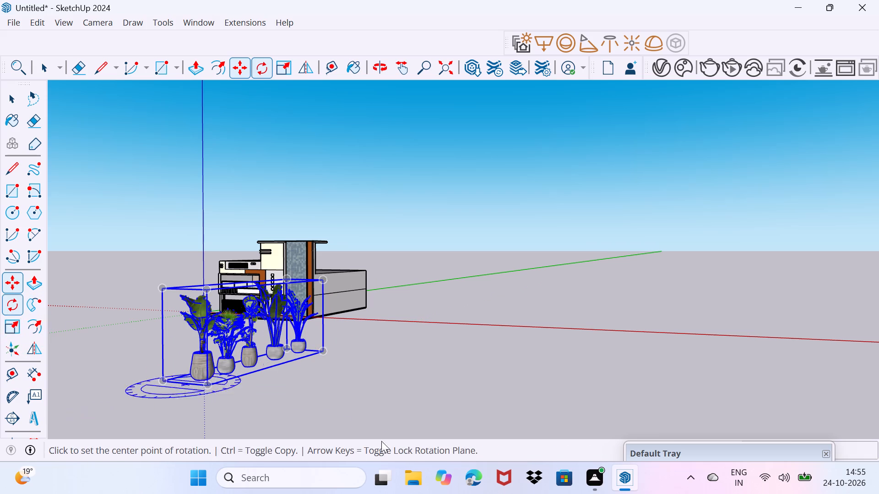
click(402, 399)
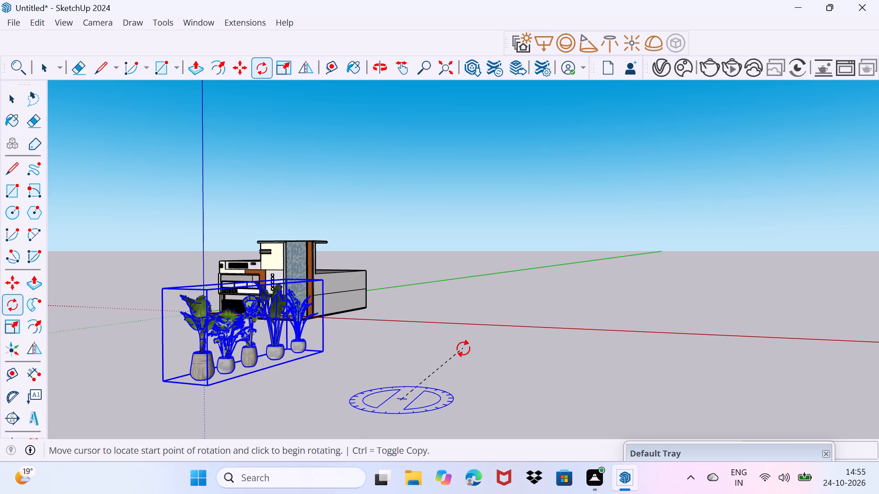
click(496, 347)
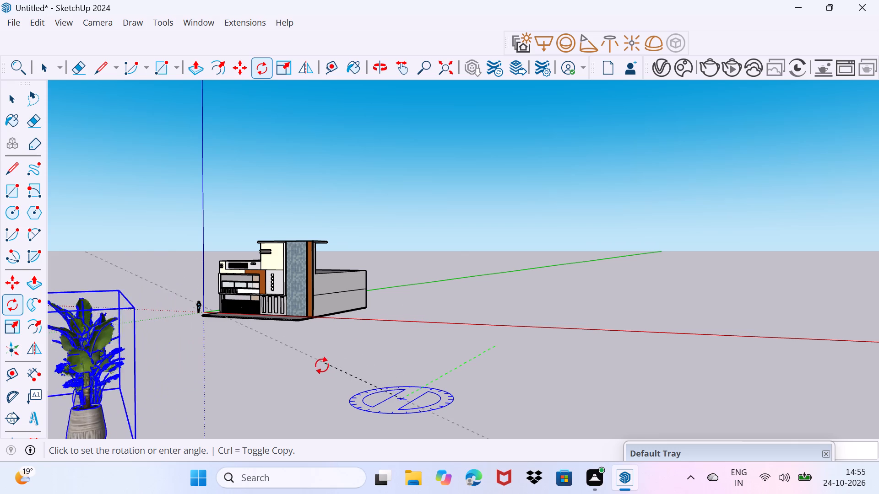
click(309, 392)
scroll(309, 392, down, 1)
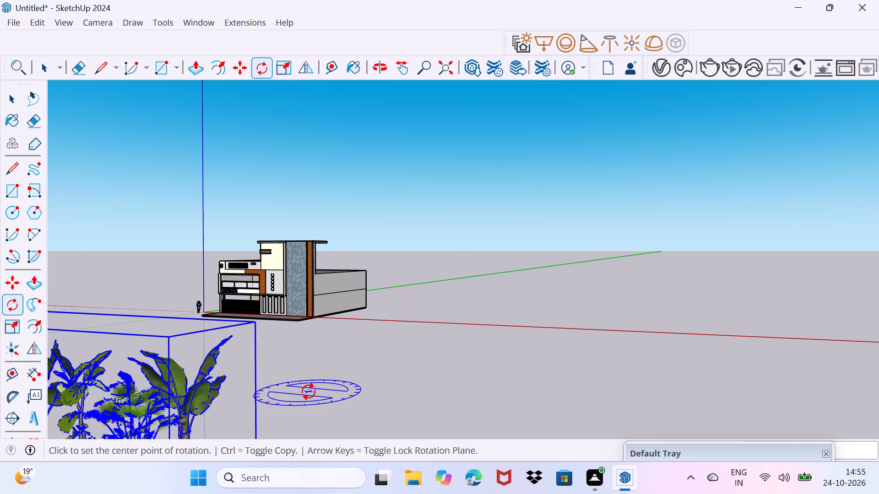
scroll(309, 392, down, 9)
scroll(276, 416, up, 3)
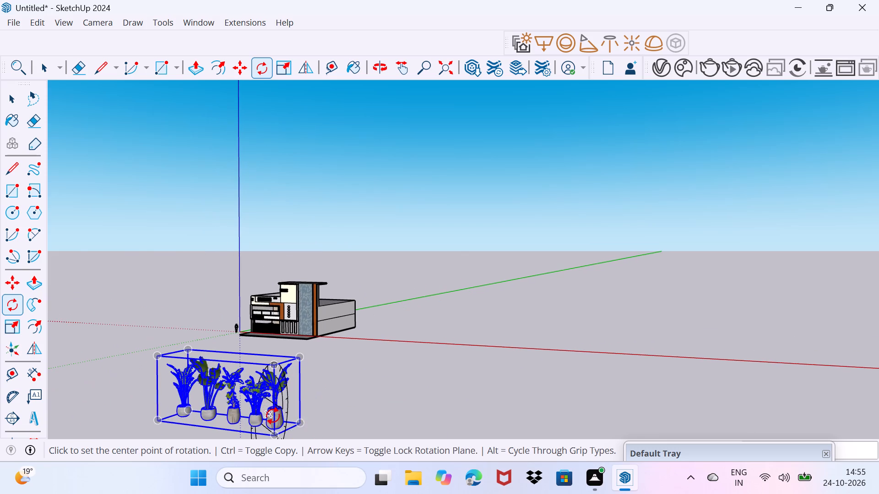
Explode the five-plant component into its separate parts and clear the selection.
key(space)
drag(339, 406, 340, 406)
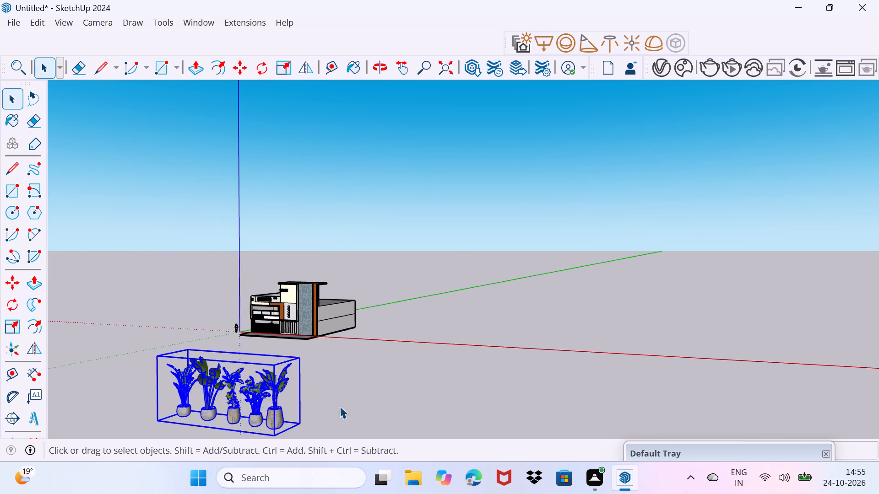
drag(340, 406, 361, 376)
scroll(249, 404, up, 11)
middle_drag(245, 408, 239, 414)
click(189, 386)
click(185, 402)
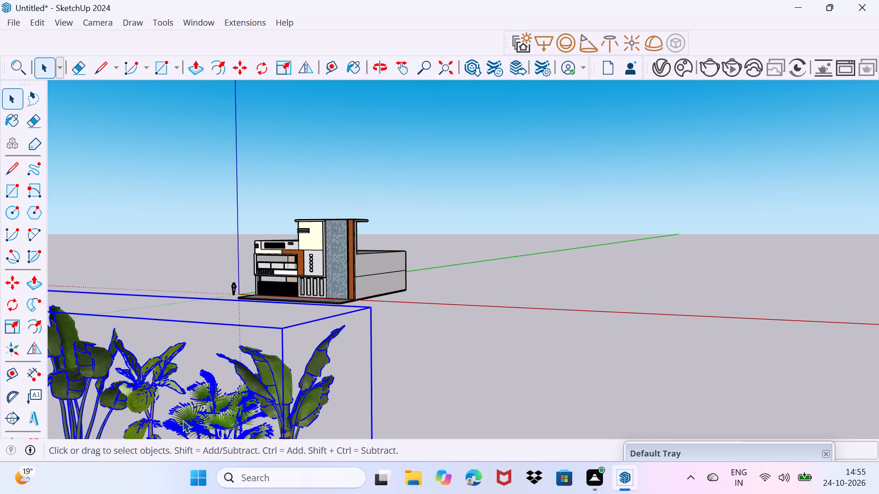
right_click(191, 412)
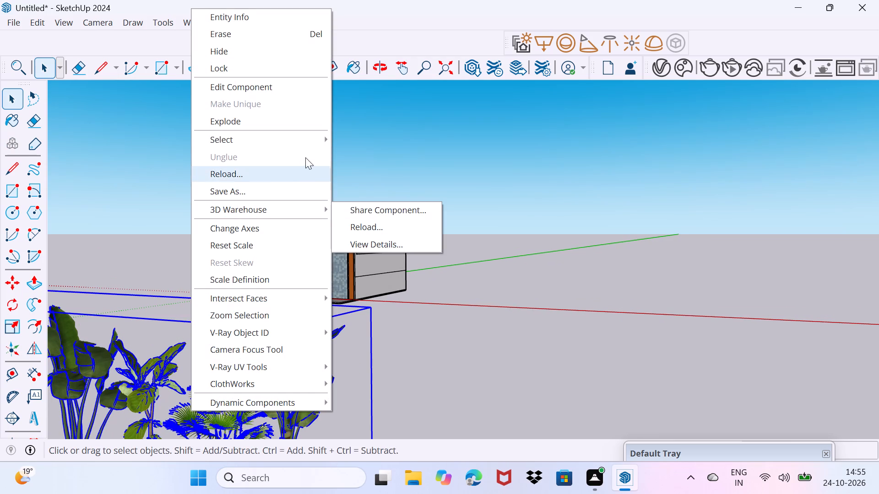
click(309, 124)
drag(384, 362, 398, 297)
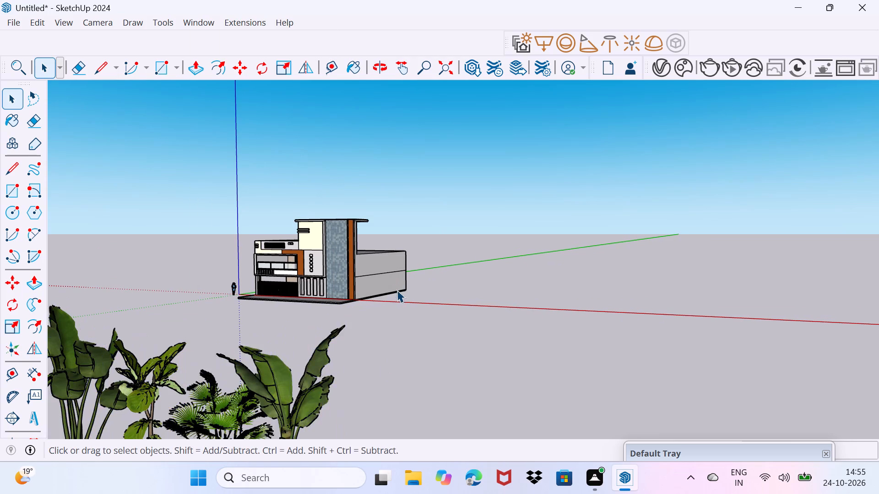
Select the wood-textured pot of the middle plant together with its trunk.
middle_drag(397, 291, 293, 295)
scroll(293, 295, down, 9)
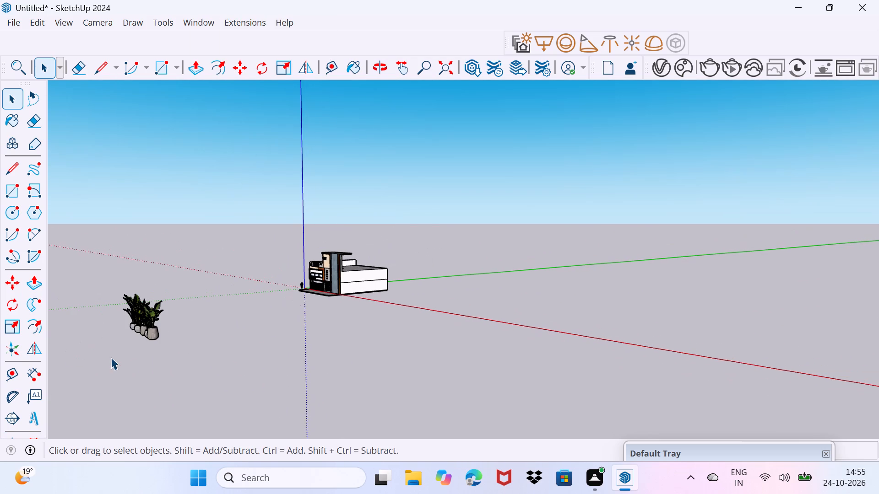
scroll(111, 357, up, 3)
scroll(238, 337, up, 4)
middle_drag(216, 368, 145, 384)
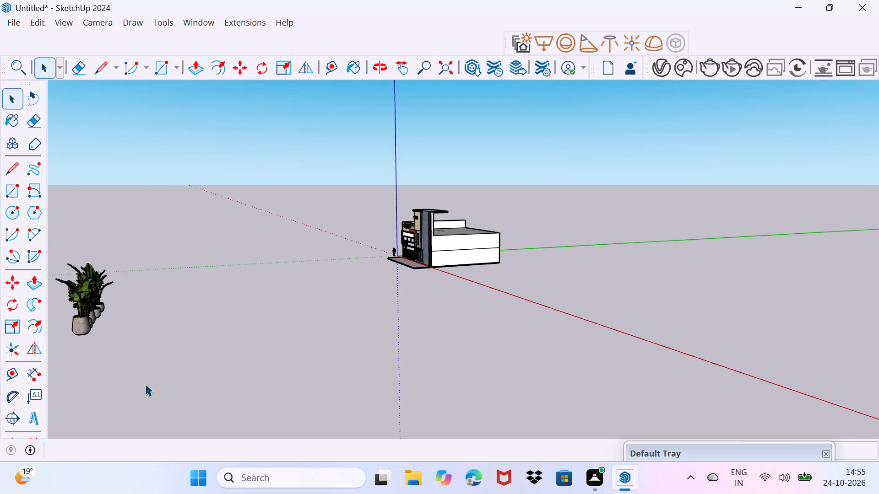
scroll(170, 364, up, 2)
scroll(92, 326, up, 1)
middle_drag(92, 328, 36, 357)
scroll(85, 295, up, 2)
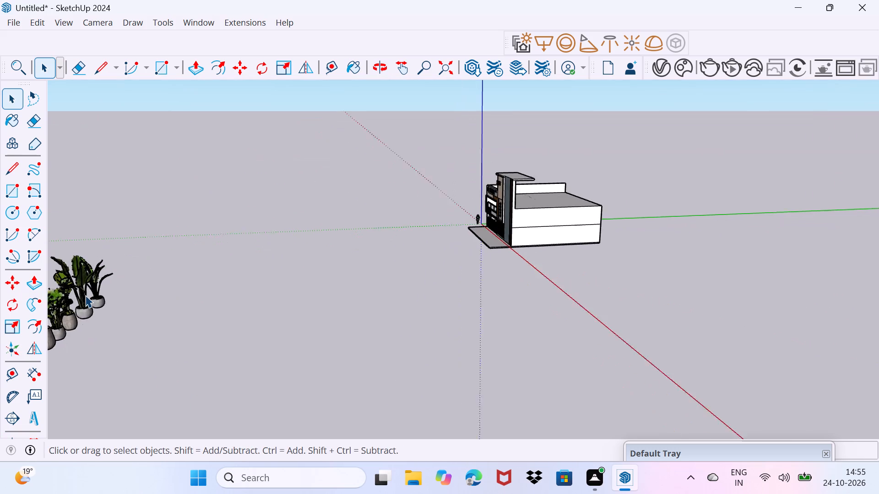
scroll(85, 295, up, 11)
shift+middle_drag(87, 341, 276, 304)
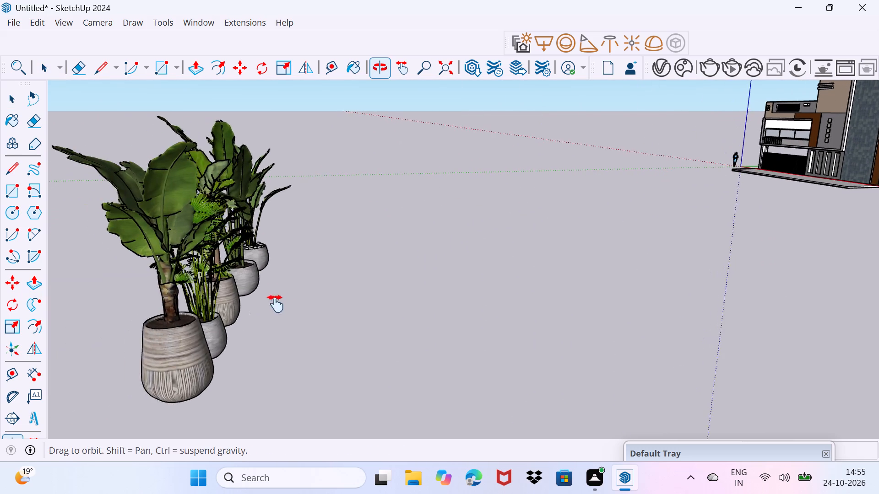
shift+middle_drag(276, 304, 276, 304)
middle_drag(282, 307, 323, 324)
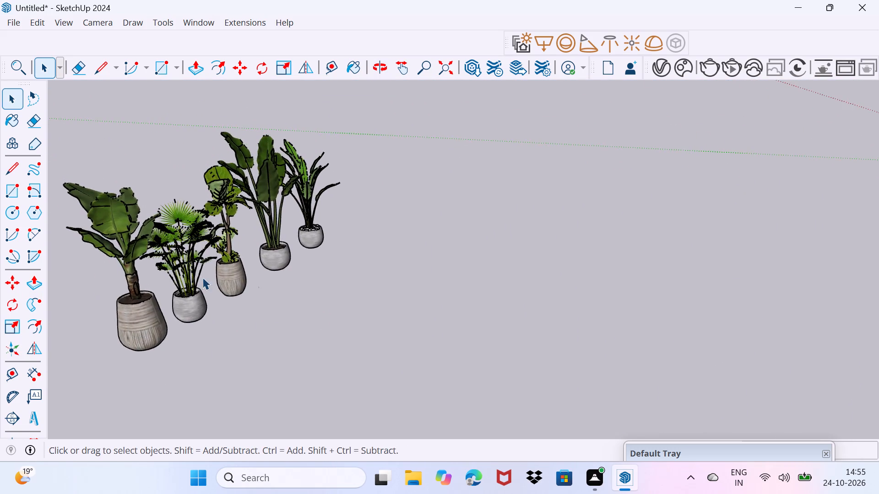
scroll(269, 268, up, 7)
click(205, 291)
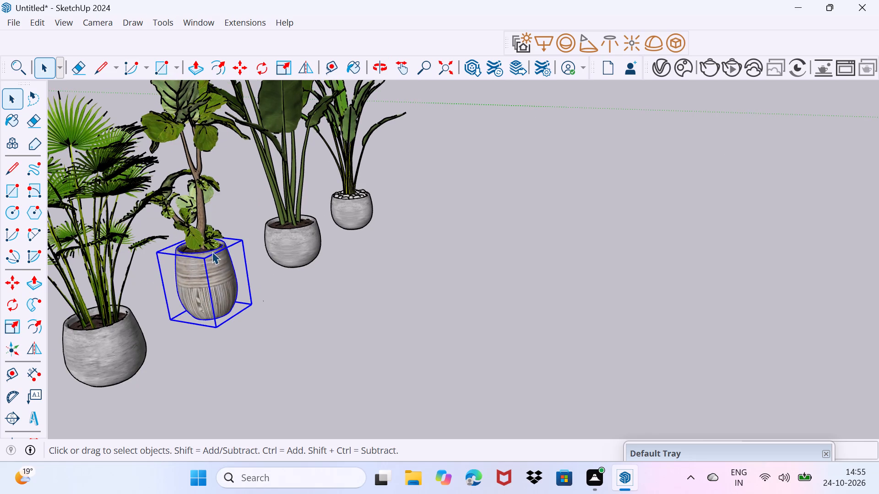
ctrl+click(197, 207)
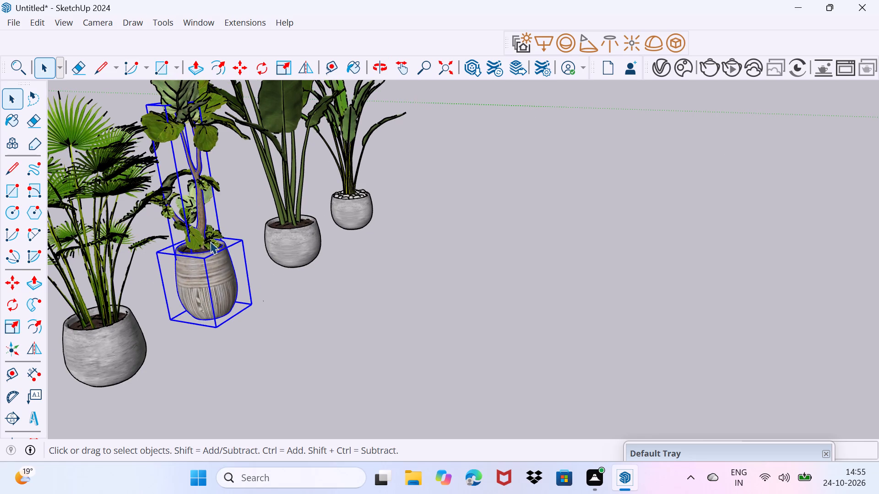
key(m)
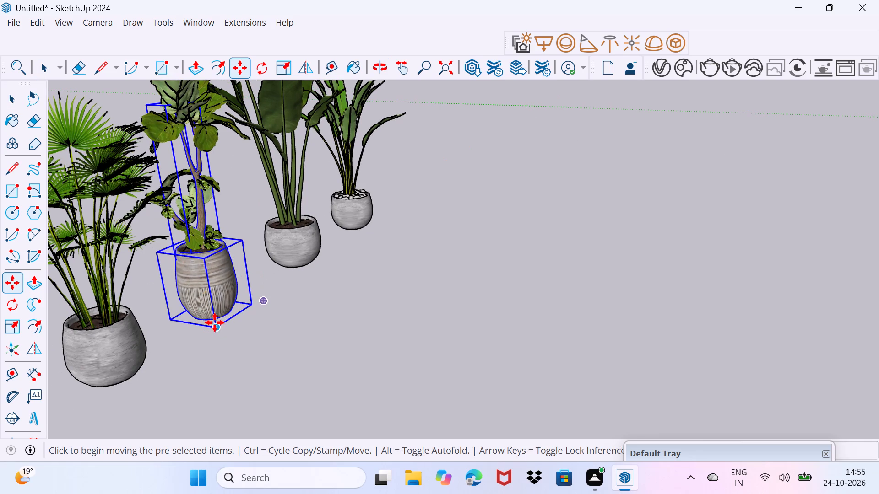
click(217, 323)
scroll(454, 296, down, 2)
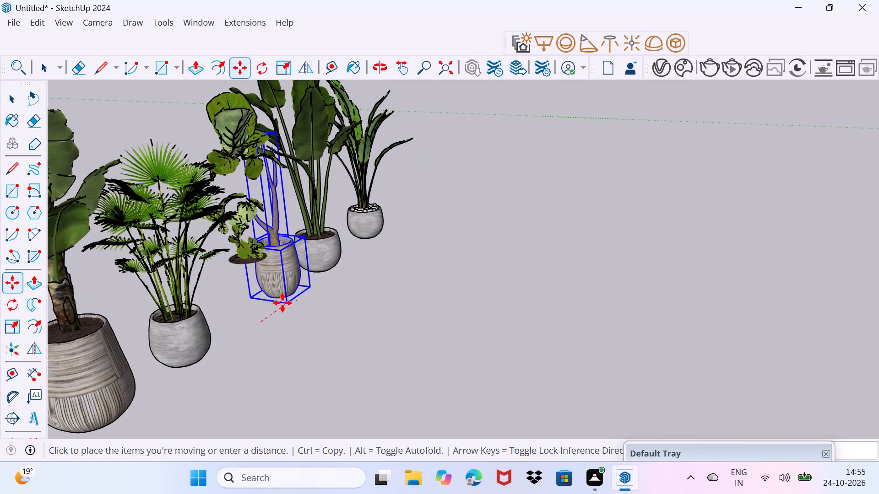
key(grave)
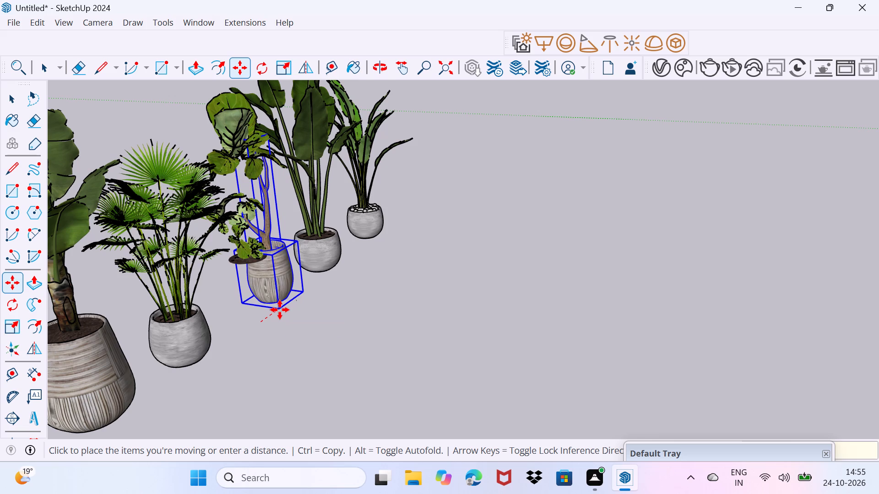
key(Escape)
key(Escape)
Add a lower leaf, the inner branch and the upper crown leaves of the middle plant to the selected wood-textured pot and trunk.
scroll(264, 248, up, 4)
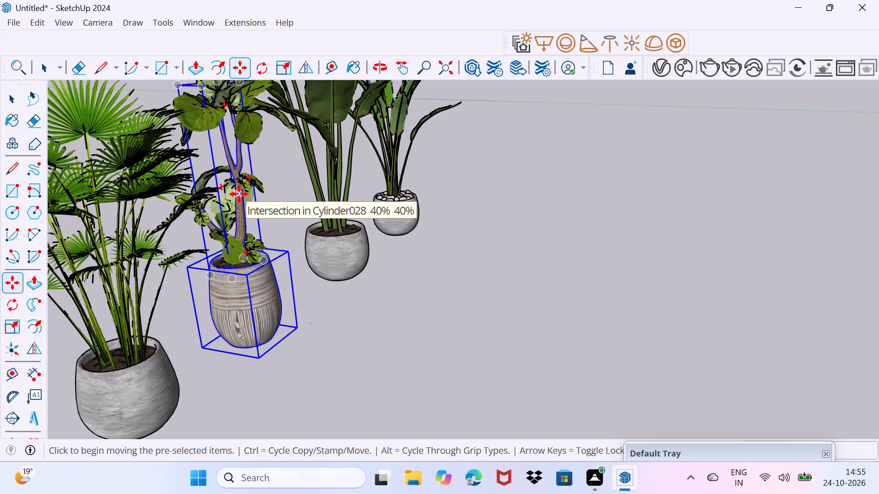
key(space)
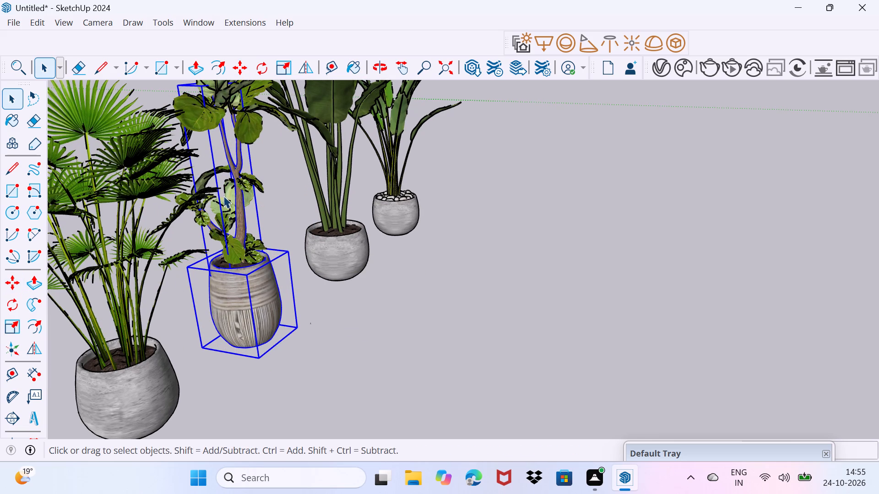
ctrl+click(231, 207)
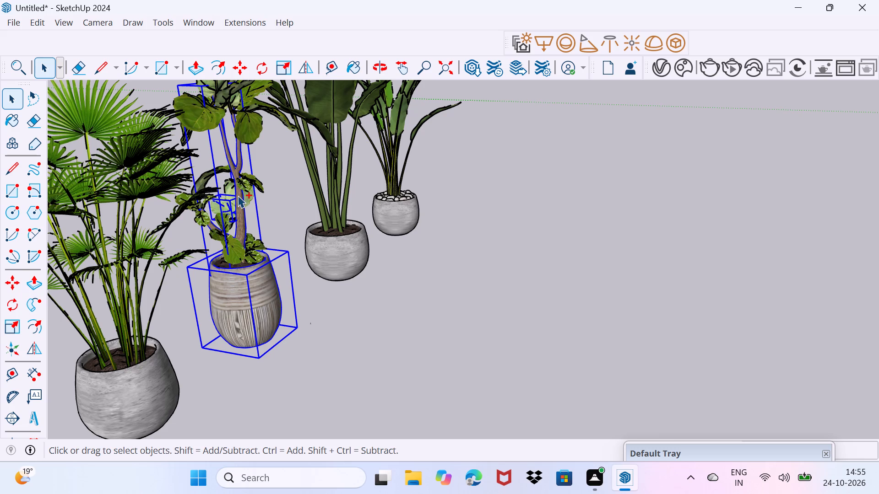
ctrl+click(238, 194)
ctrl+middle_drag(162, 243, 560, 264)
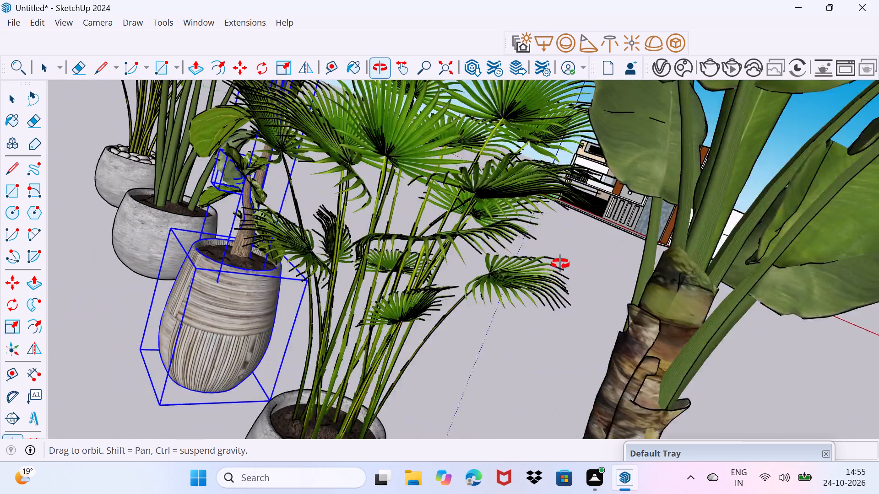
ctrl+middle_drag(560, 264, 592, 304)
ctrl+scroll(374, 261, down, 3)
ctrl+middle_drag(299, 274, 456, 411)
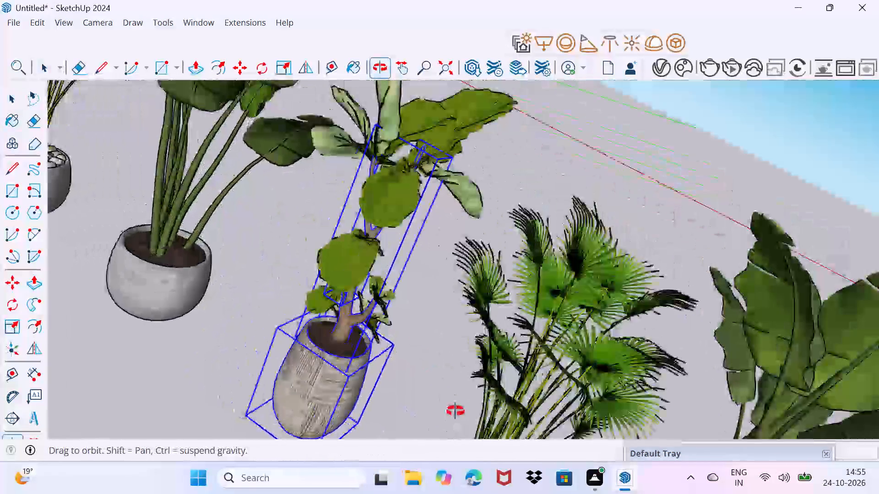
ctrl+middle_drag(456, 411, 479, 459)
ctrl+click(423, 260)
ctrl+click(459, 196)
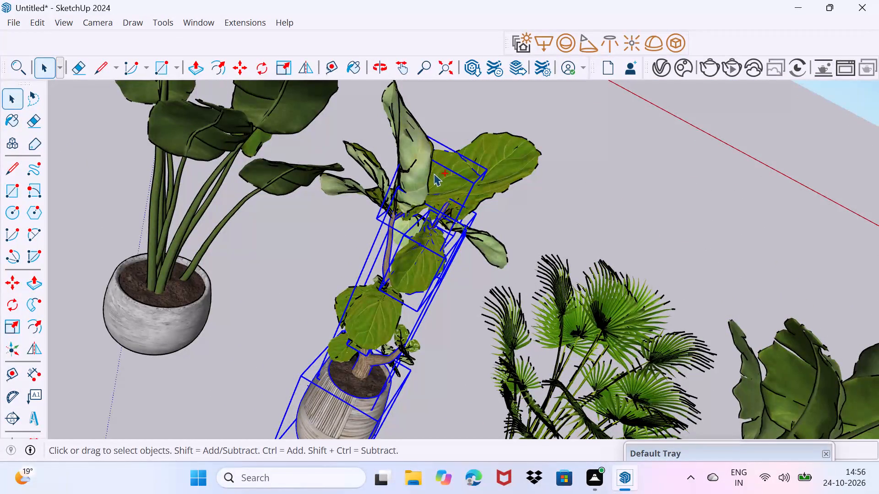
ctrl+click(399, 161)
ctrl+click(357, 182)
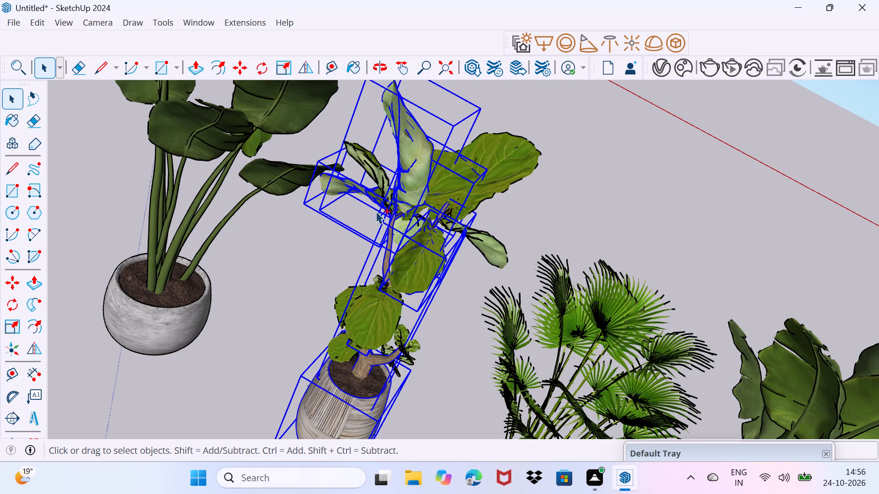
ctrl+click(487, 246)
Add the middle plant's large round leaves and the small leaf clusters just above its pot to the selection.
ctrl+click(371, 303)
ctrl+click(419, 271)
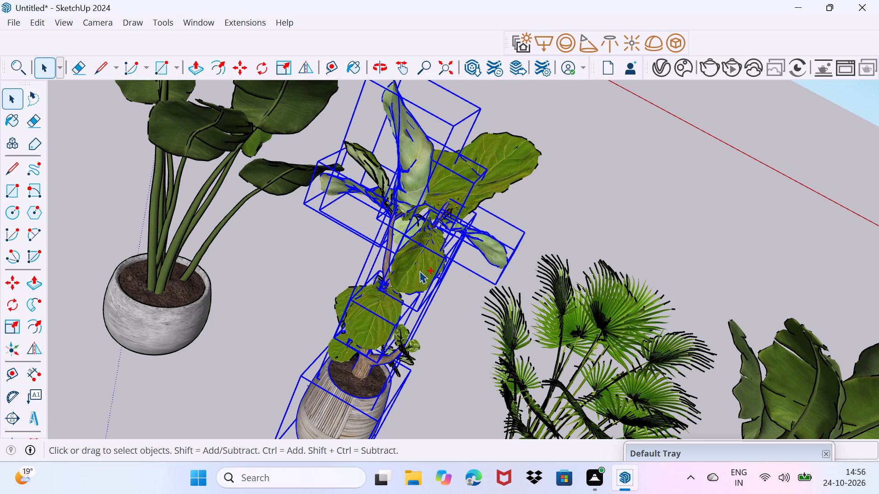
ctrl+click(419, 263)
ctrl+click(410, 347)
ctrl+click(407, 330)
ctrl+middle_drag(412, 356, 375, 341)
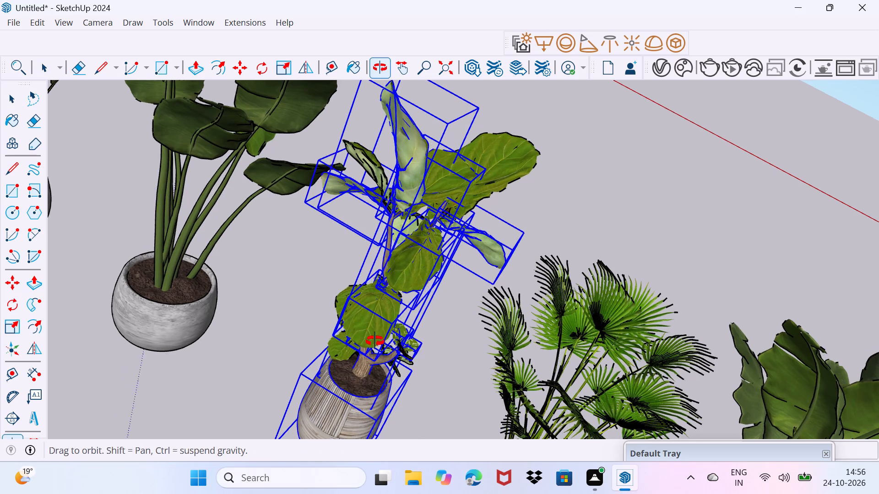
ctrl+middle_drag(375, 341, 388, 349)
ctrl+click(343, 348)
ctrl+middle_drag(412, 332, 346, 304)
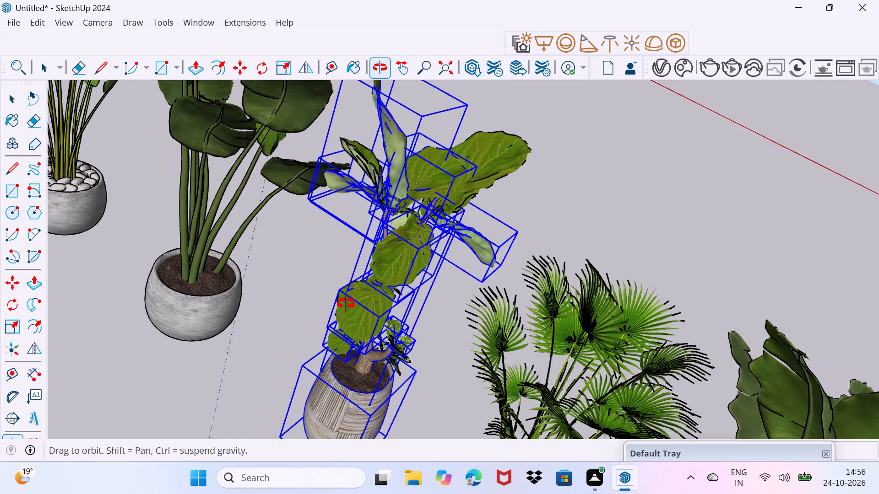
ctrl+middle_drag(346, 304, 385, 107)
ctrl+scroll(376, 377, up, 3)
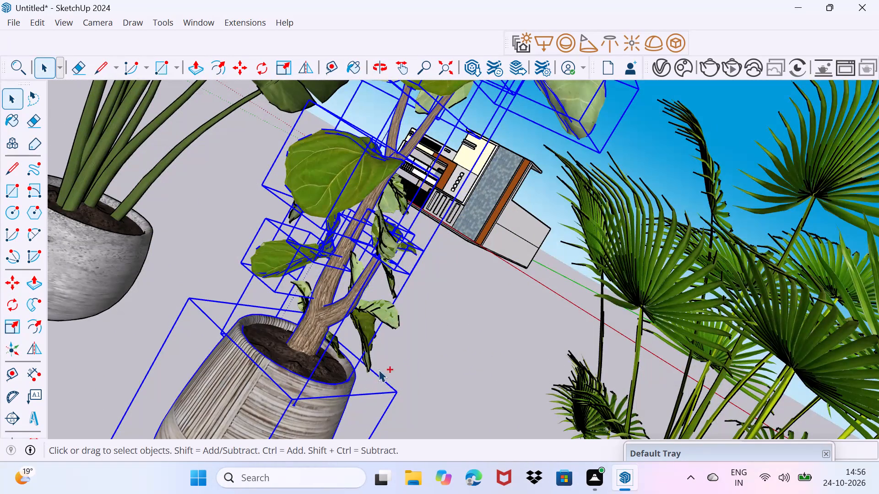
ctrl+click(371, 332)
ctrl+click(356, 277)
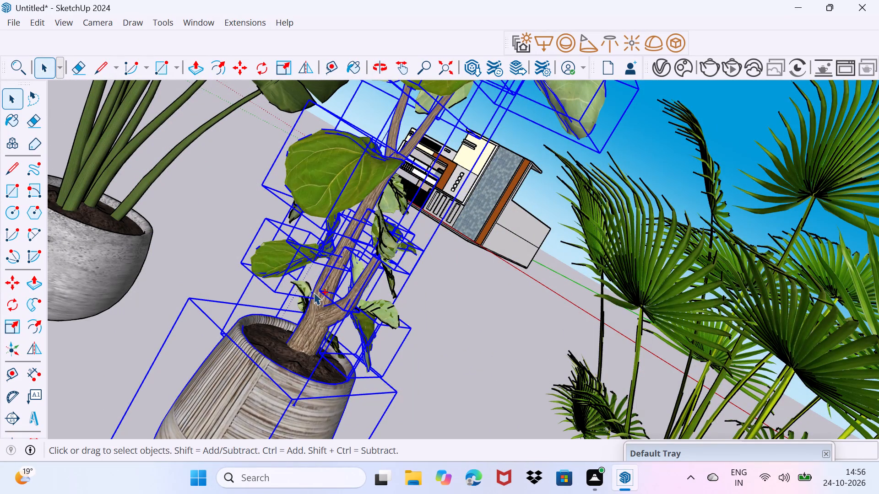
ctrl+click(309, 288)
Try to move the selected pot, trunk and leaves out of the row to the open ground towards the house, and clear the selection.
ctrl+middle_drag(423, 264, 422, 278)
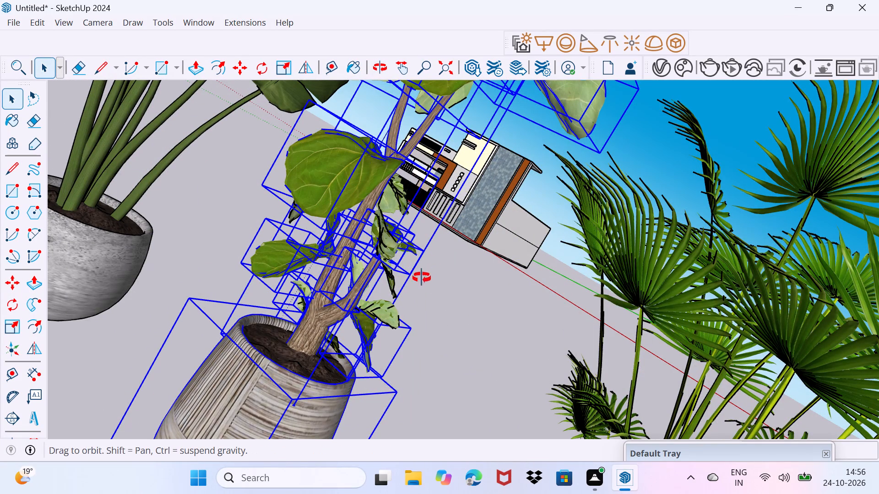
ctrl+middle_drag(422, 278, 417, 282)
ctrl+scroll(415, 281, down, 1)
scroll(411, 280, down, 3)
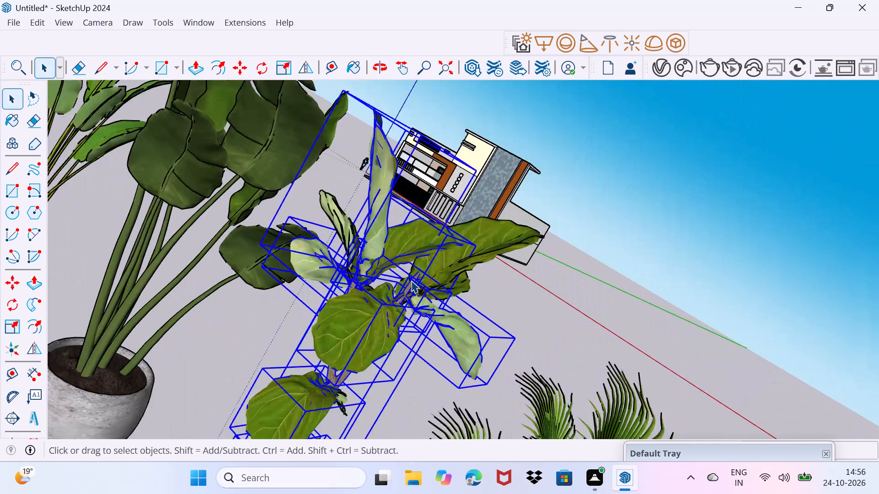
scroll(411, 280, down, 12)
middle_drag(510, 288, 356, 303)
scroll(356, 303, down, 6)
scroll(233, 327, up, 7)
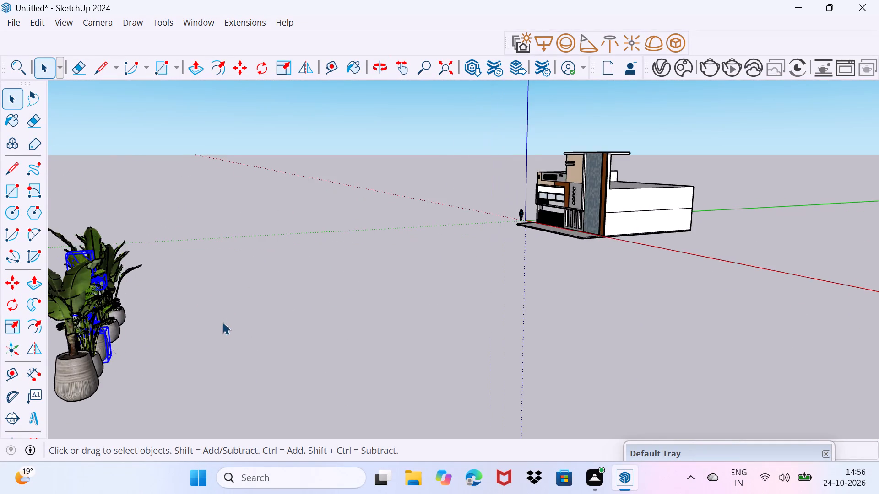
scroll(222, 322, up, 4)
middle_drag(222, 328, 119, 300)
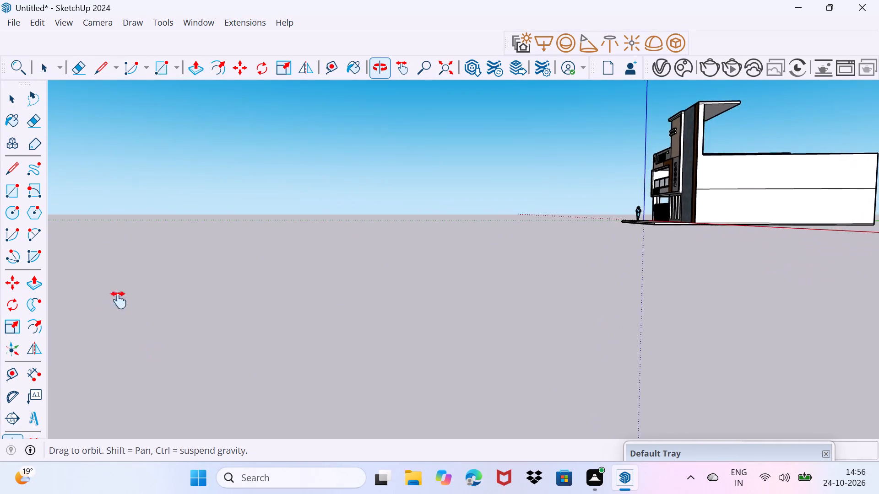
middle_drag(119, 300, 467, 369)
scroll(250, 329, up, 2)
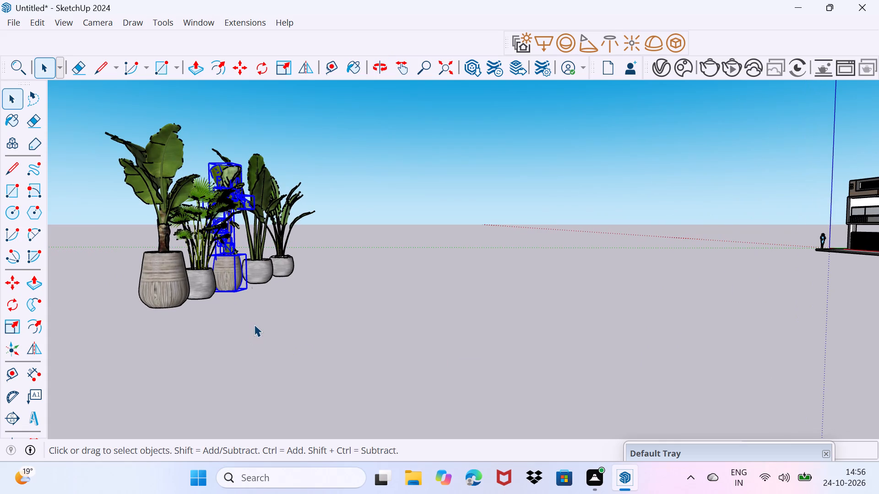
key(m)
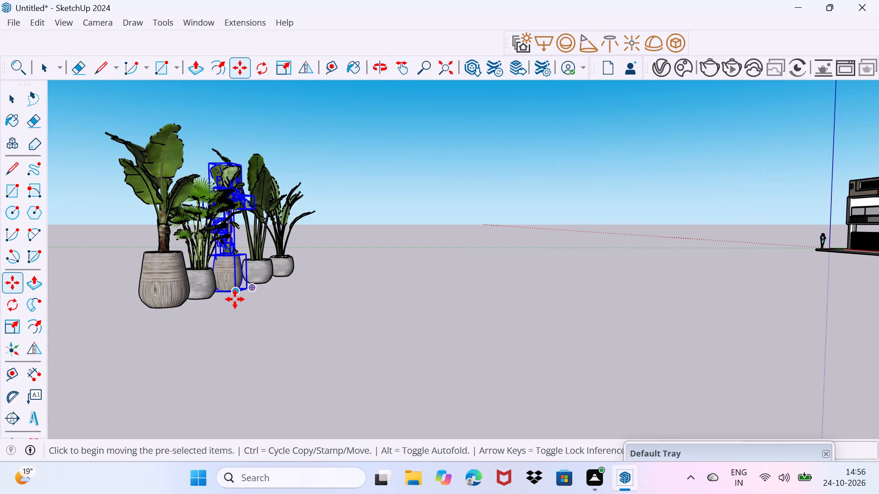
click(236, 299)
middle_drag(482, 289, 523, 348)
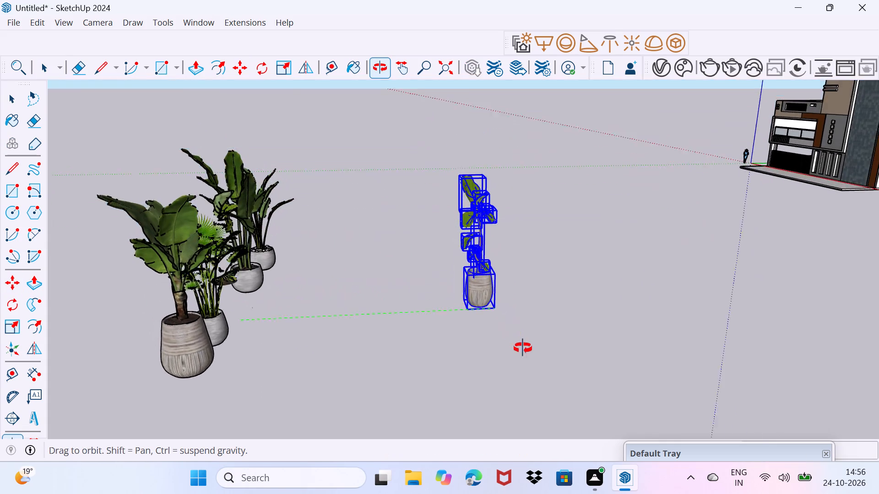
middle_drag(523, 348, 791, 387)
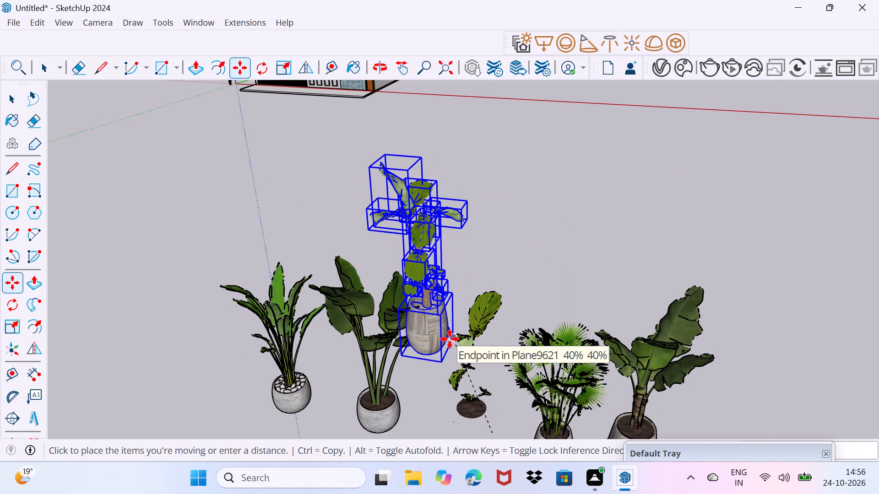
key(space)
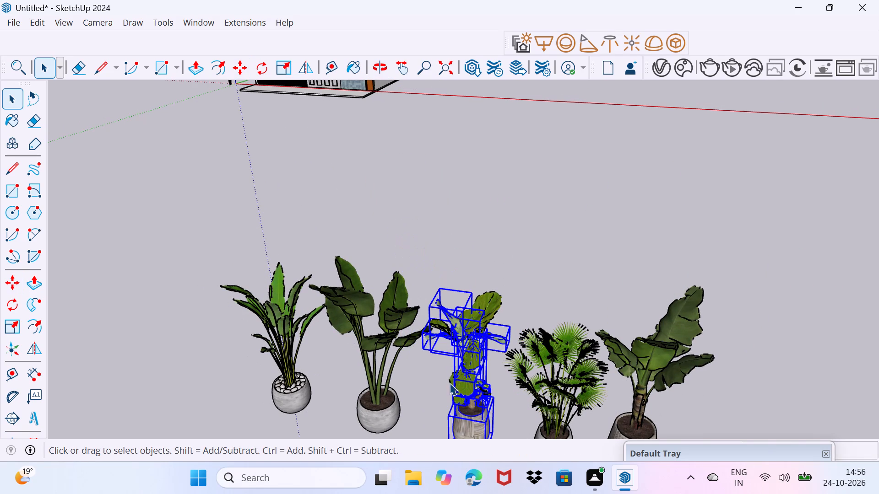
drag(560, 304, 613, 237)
Box-select the leaf parts of the large-leaved plant beside the pebble-topped pot and delete them.
middle_drag(359, 328, 485, 311)
scroll(449, 327, down, 5)
drag(248, 306, 317, 373)
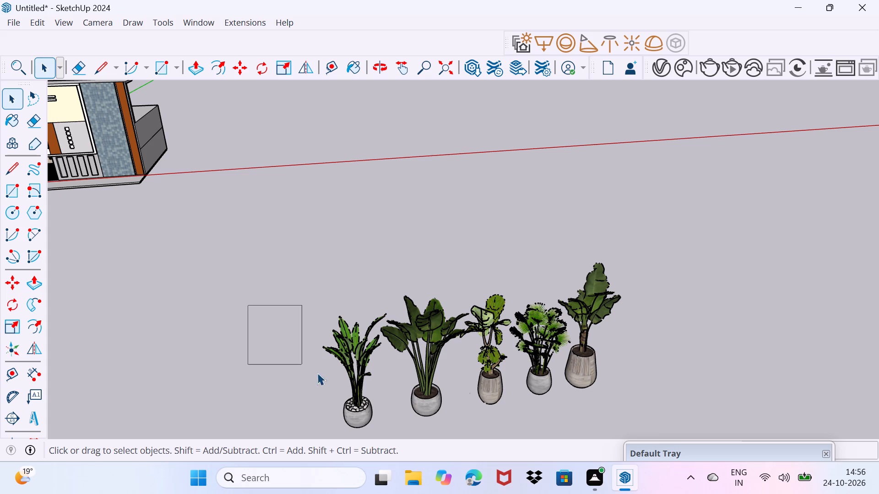
drag(317, 373, 456, 408)
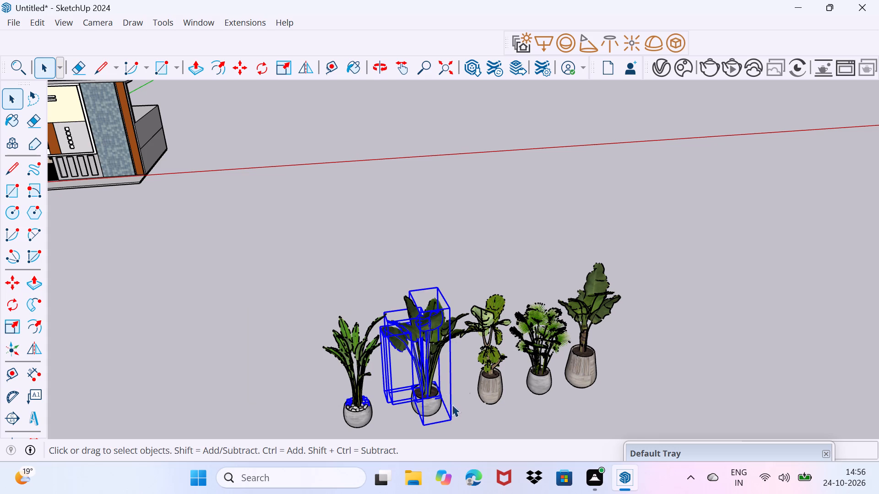
key(Delete)
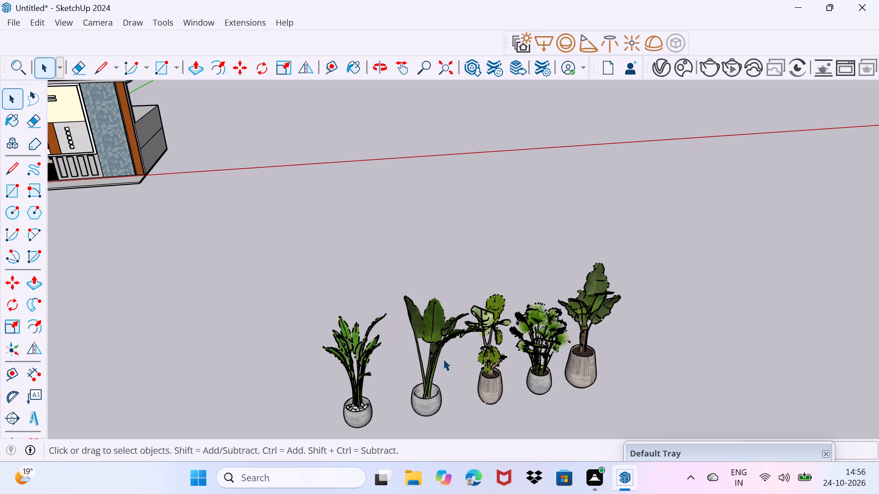
Delete the broad central leaf and one more stem from the same thinned large-leaved plant.
click(434, 340)
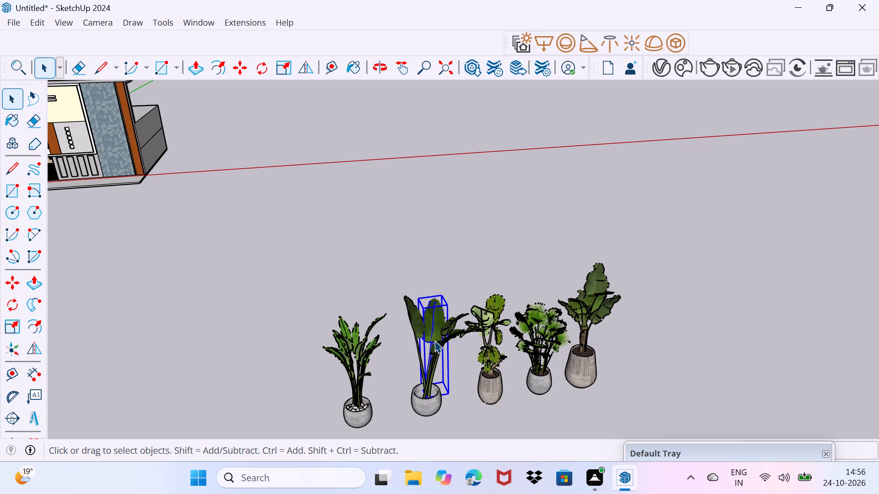
key(Delete)
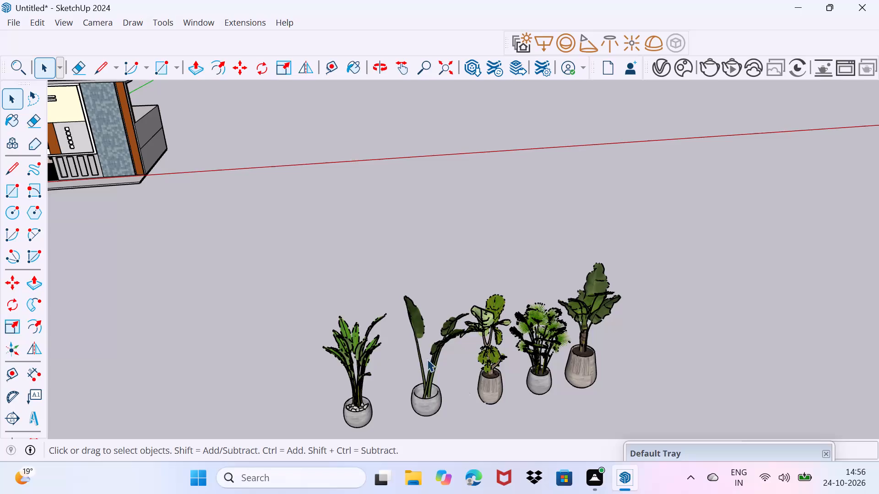
click(432, 360)
key(Delete)
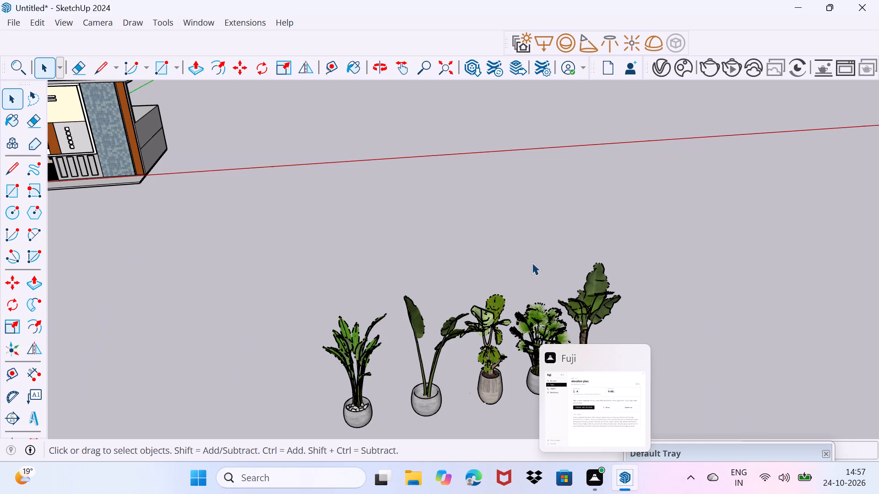
Switch to the Fuji app.
click(591, 476)
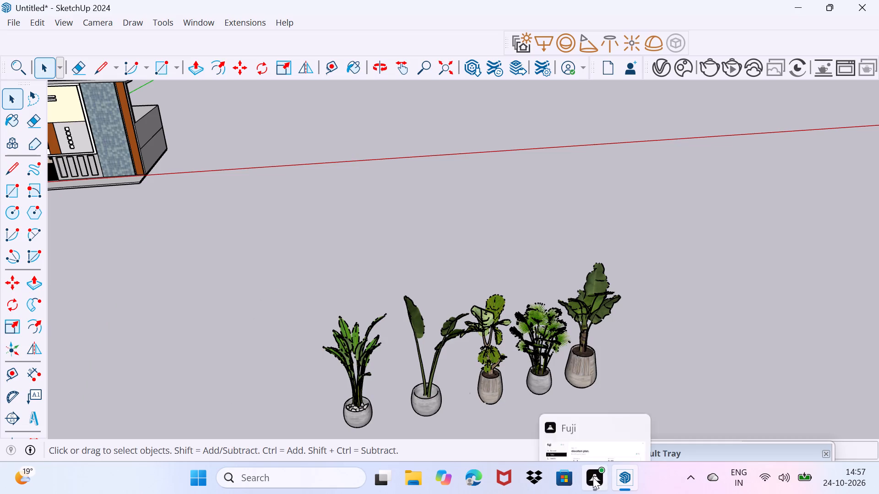
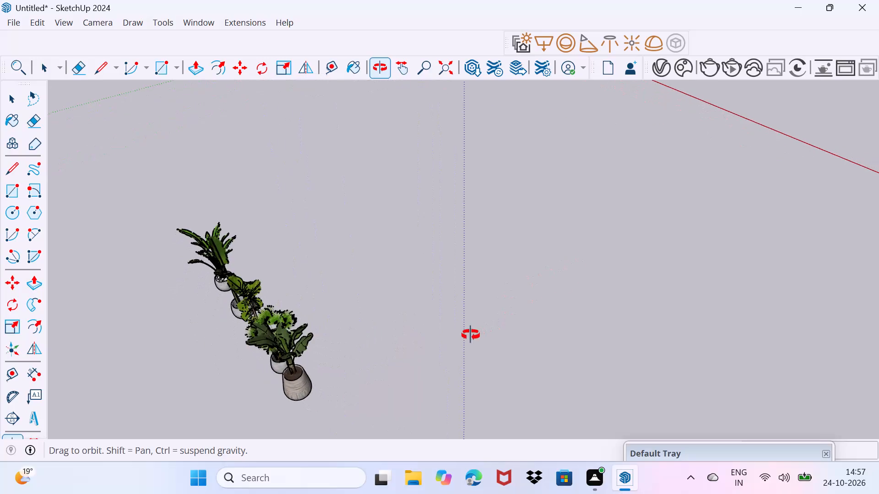
Draw a connected chain of straight edges on the open ground beside the potted plants, forming an open hook with a long diagonal leg.
scroll(475, 328, down, 3)
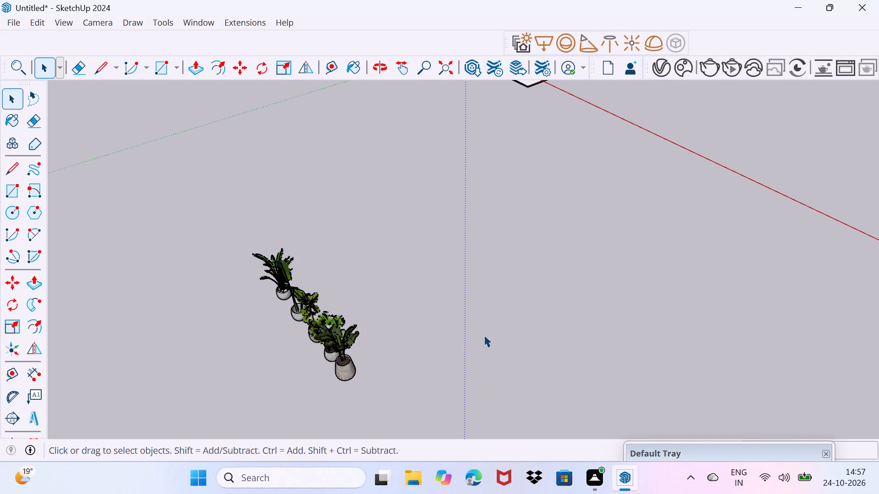
scroll(484, 335, up, 4)
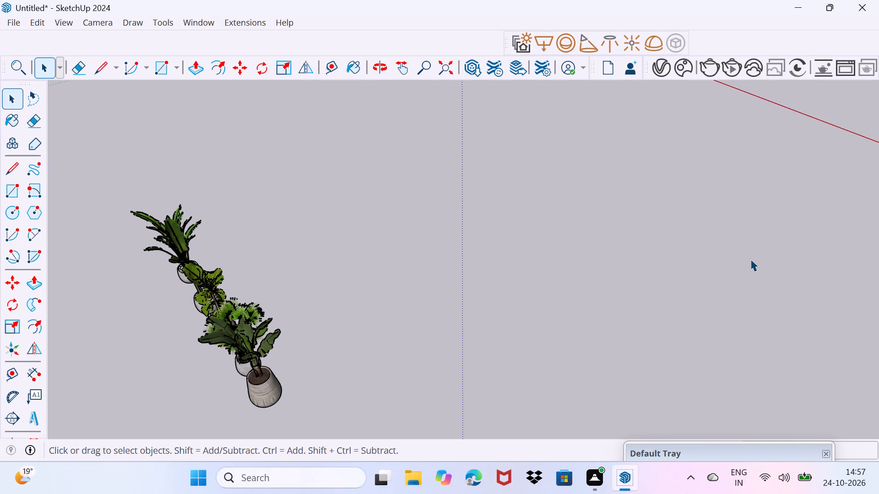
key(l)
key(Return)
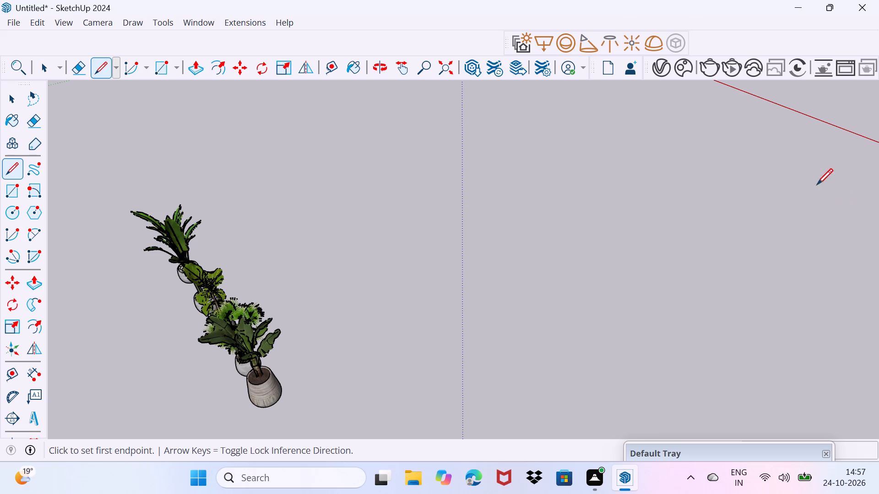
click(505, 331)
click(519, 299)
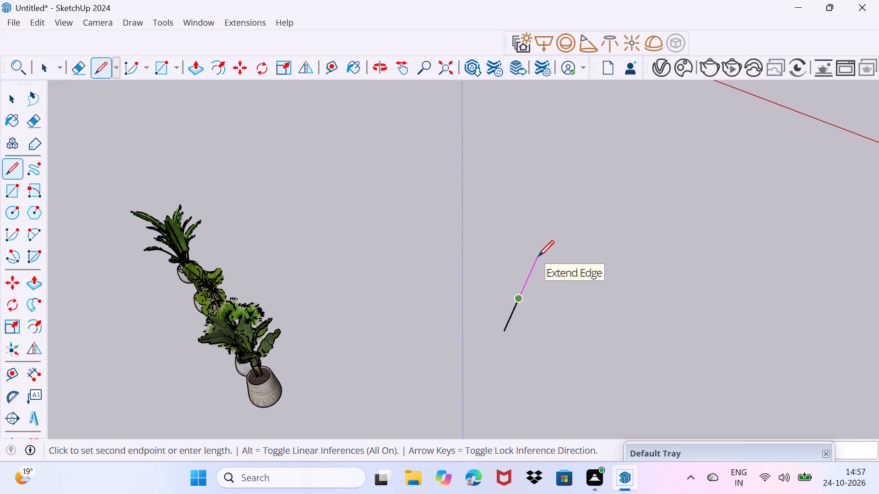
click(540, 331)
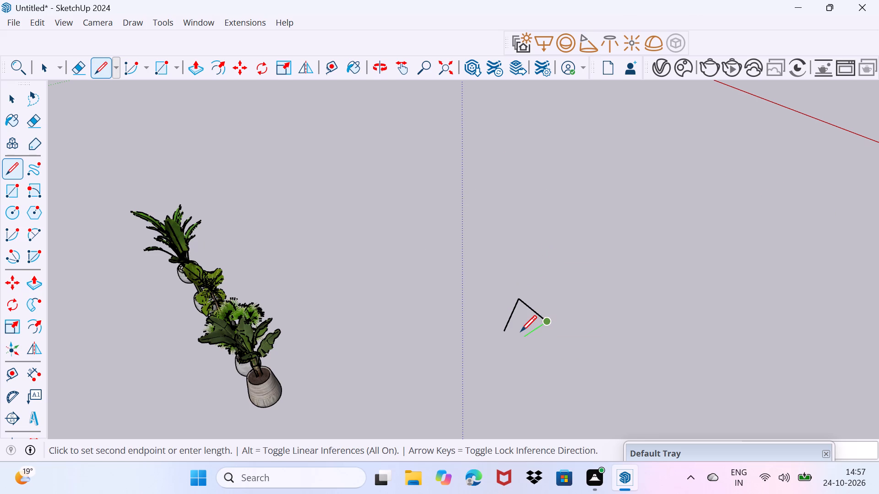
click(521, 331)
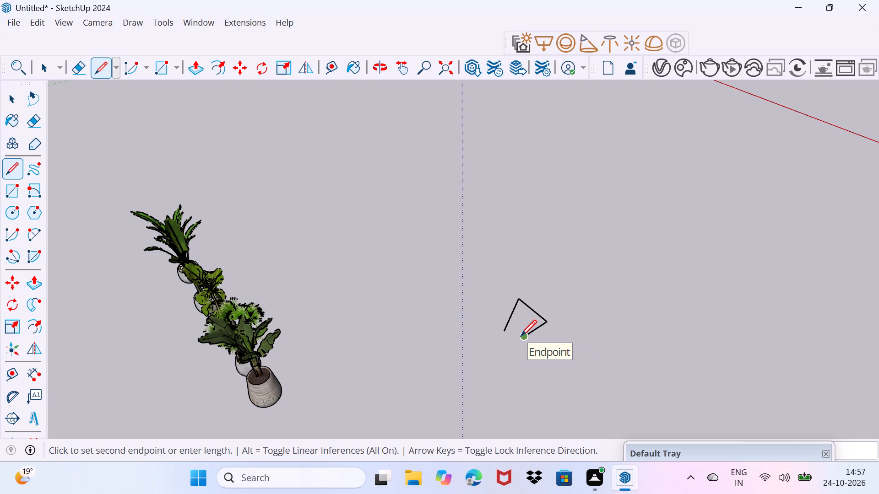
click(521, 336)
click(479, 441)
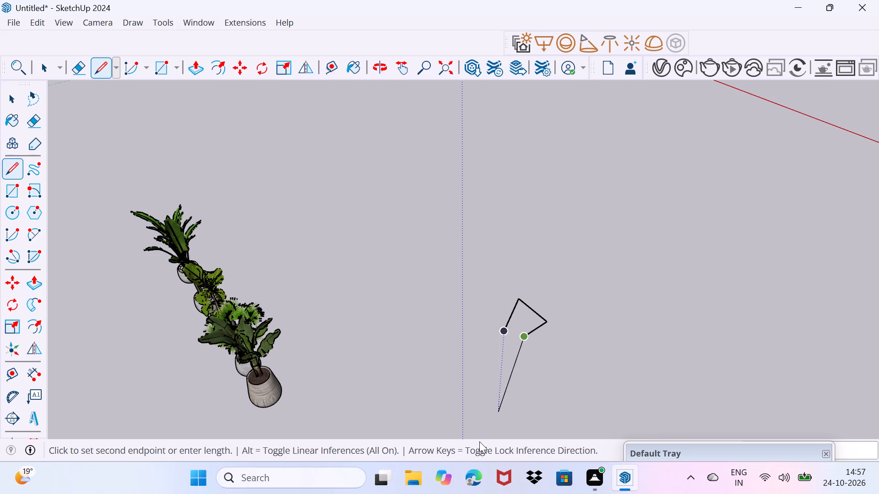
click(479, 441)
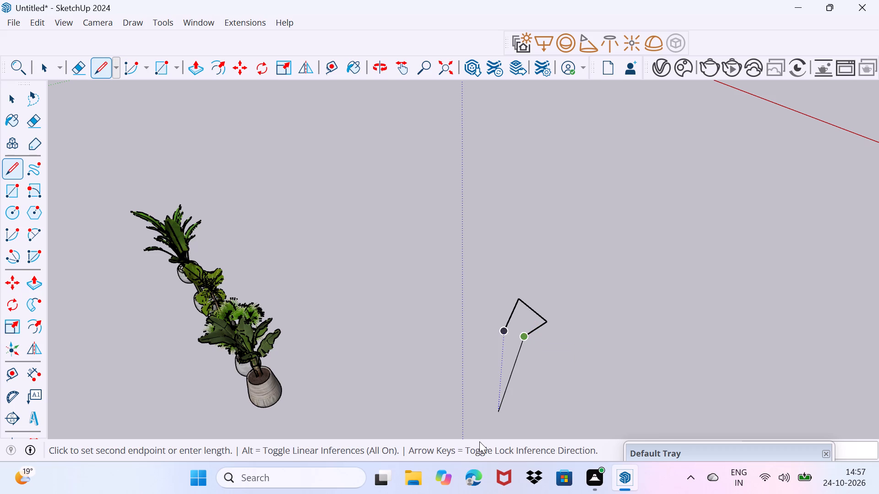
click(479, 441)
click(479, 441)
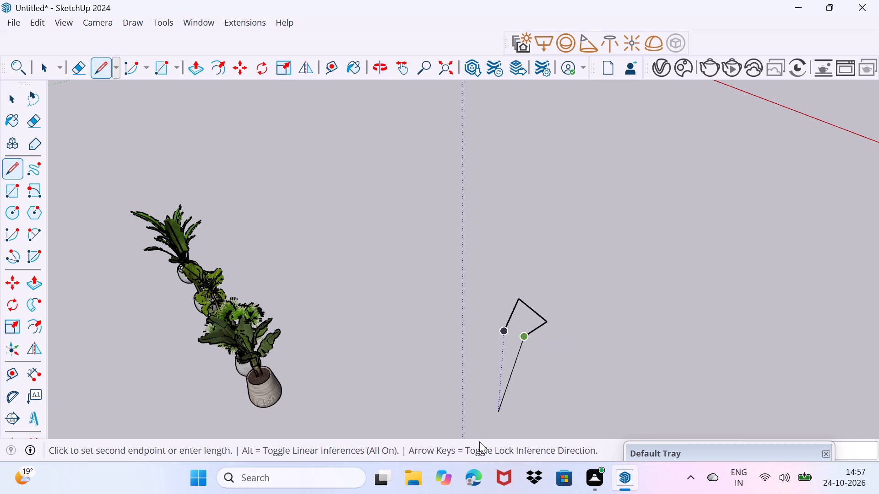
click(479, 441)
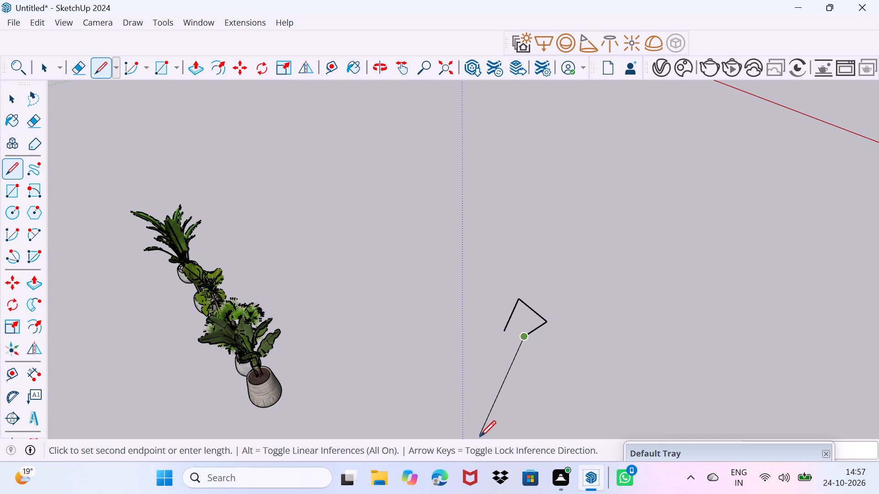
click(480, 436)
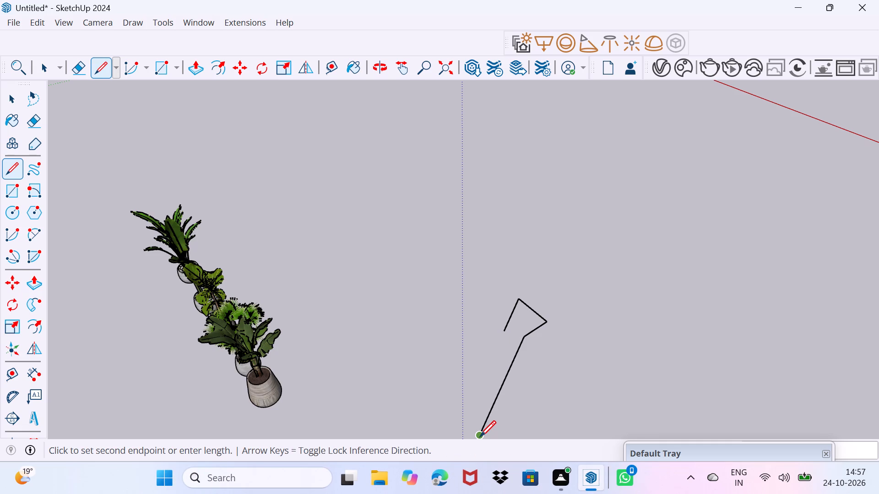
Draw two more edges from the long leg's far end back to its upper corner, closing a narrow sliver-shaped face.
click(480, 436)
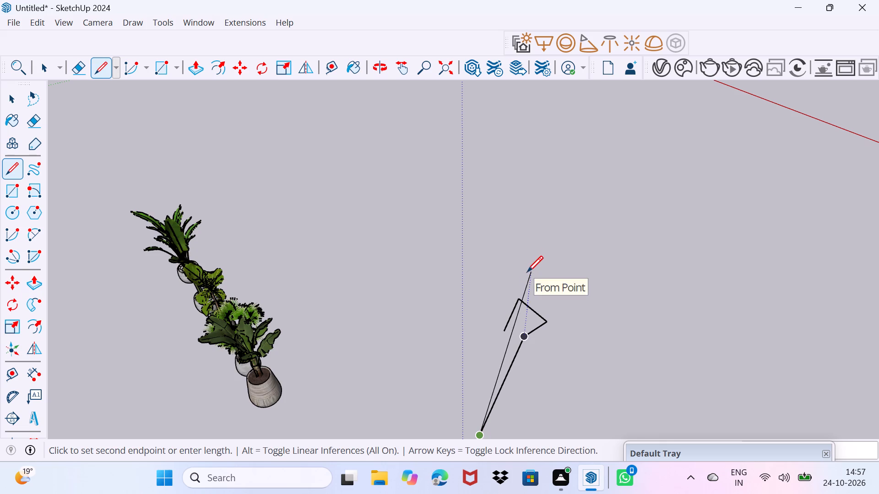
click(522, 317)
click(522, 320)
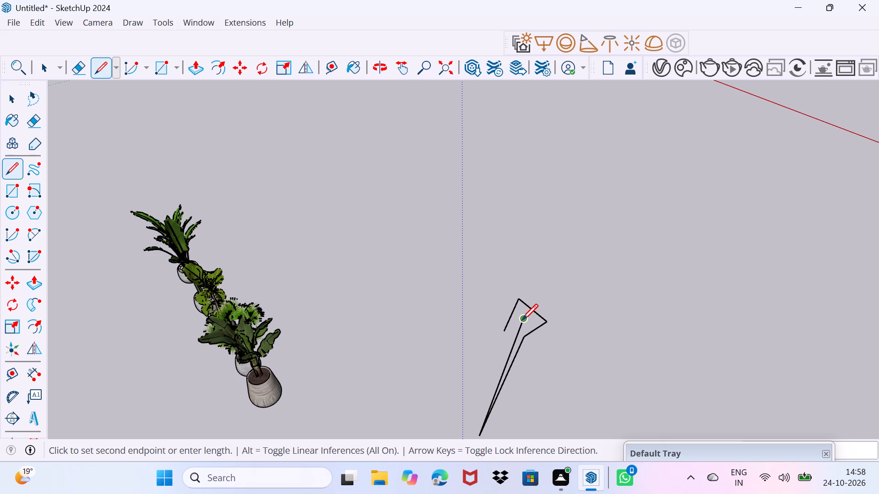
click(522, 325)
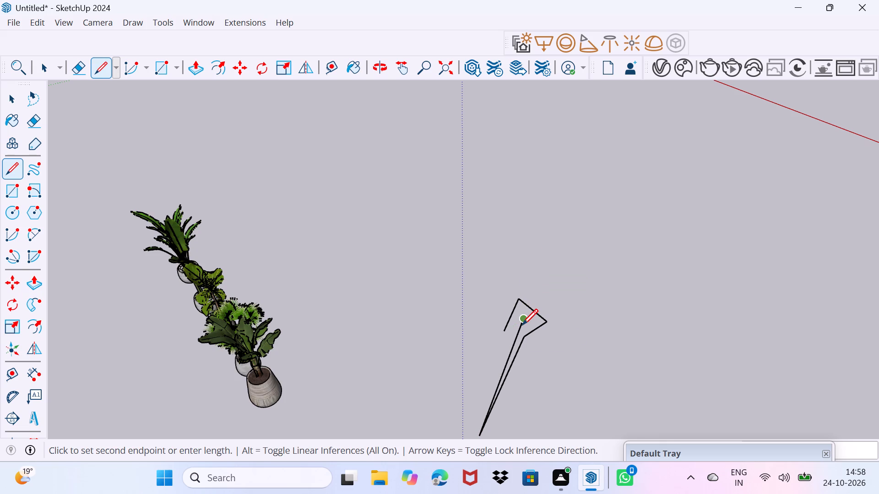
double_click(522, 325)
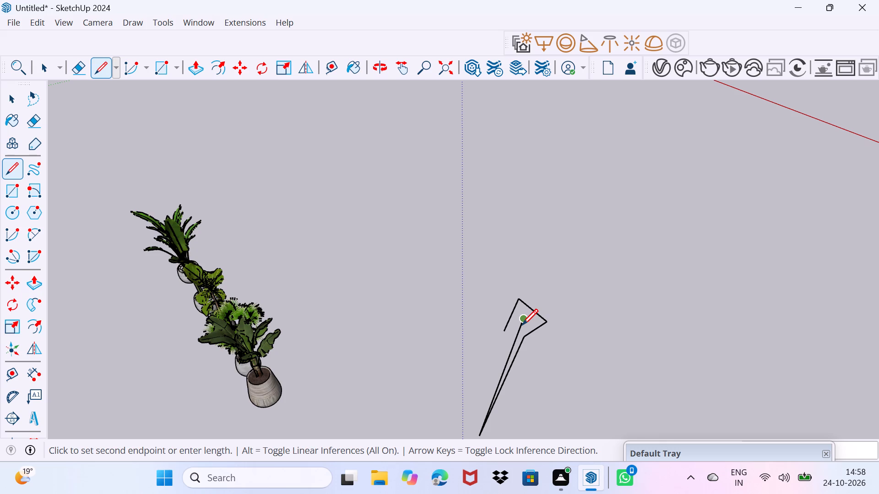
click(522, 325)
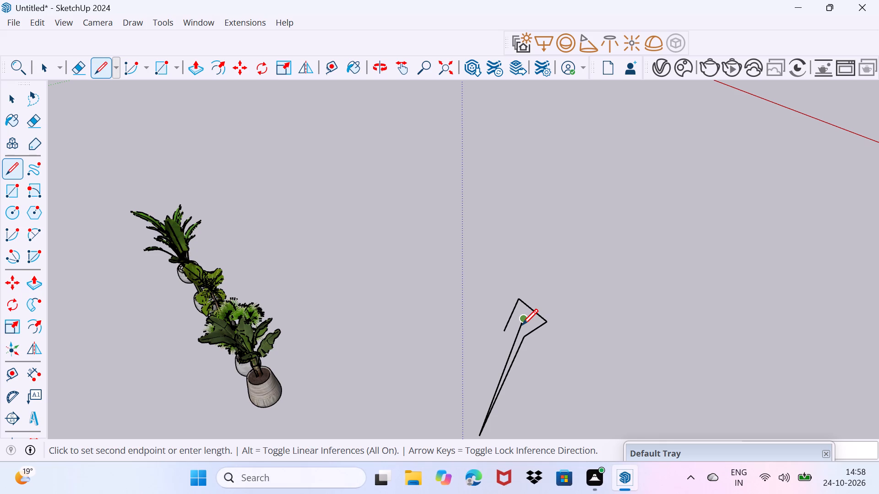
click(522, 325)
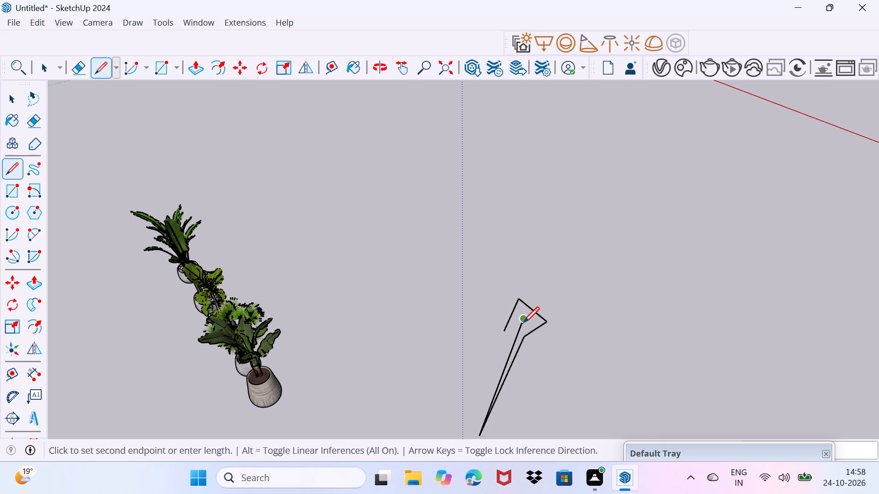
click(523, 322)
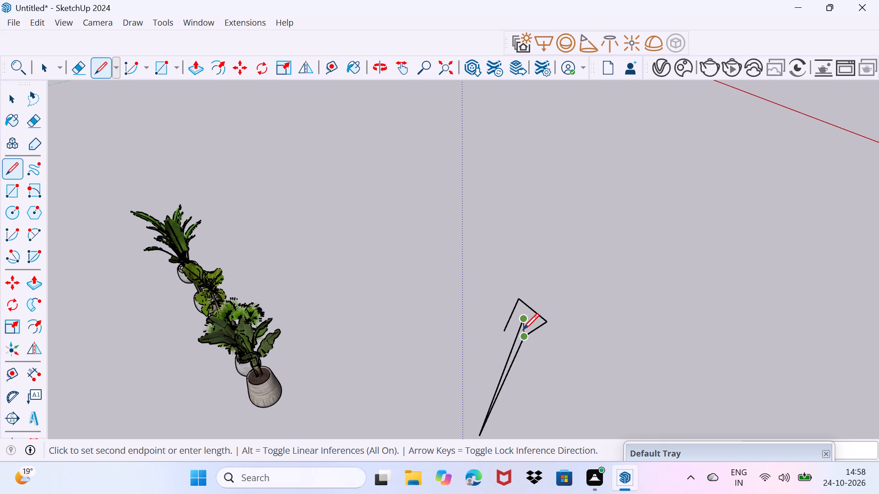
click(523, 329)
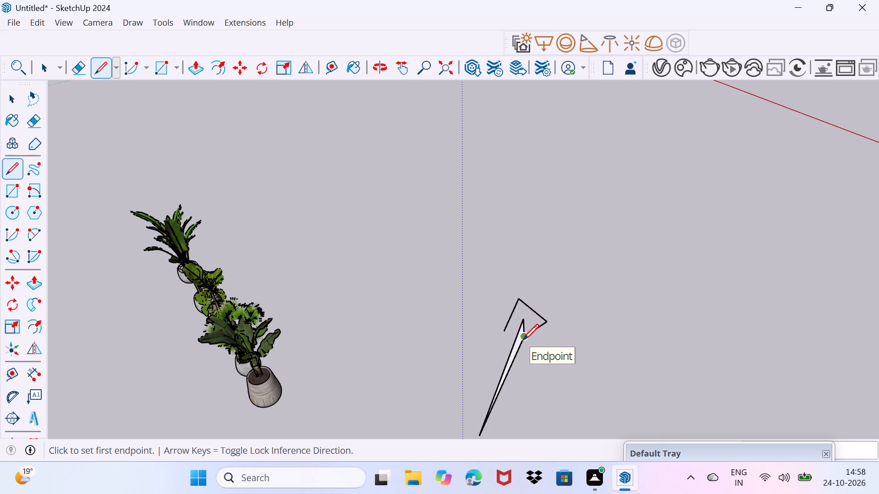
Draw two short edges from the sliver face's upper corner back onto its long side, enclosing a small adjoining face.
click(523, 340)
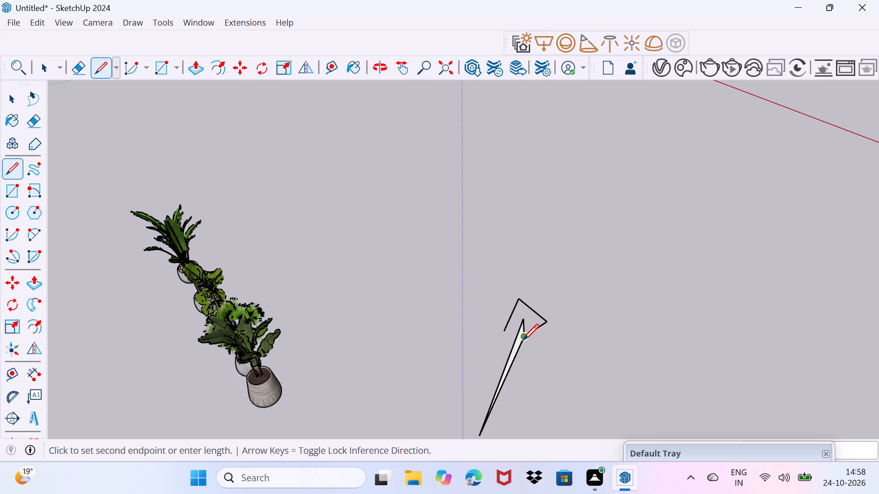
click(523, 342)
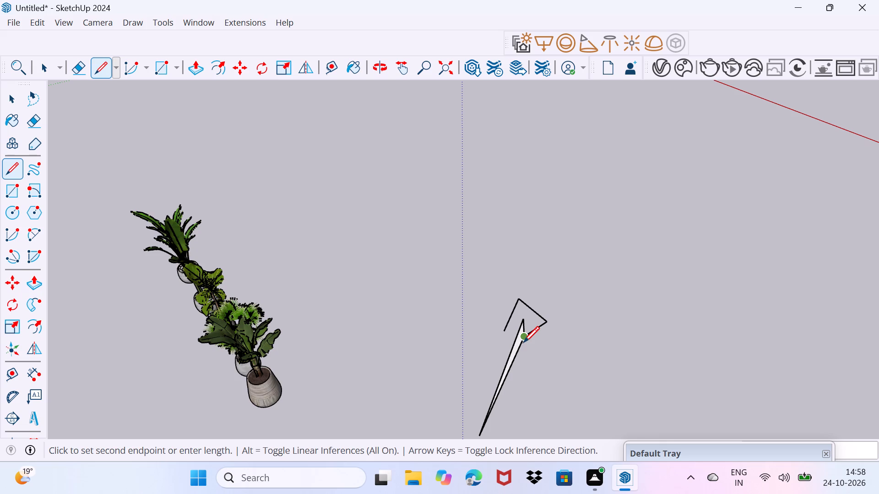
click(523, 342)
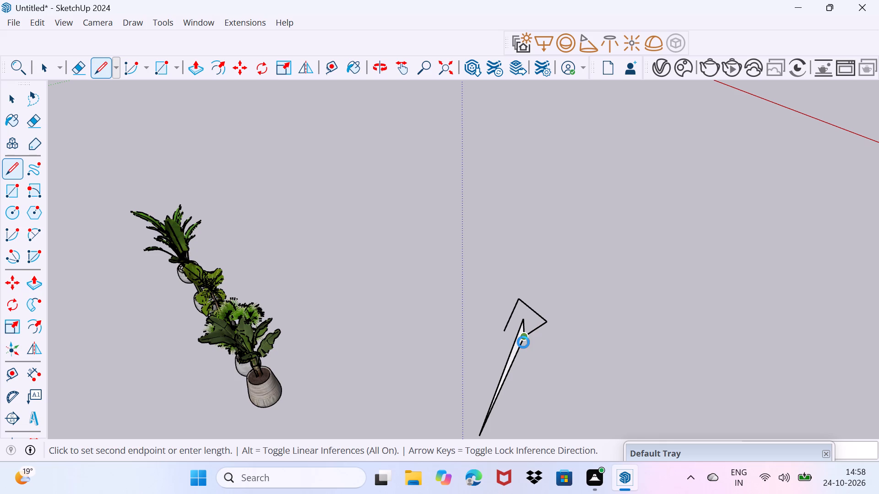
click(523, 342)
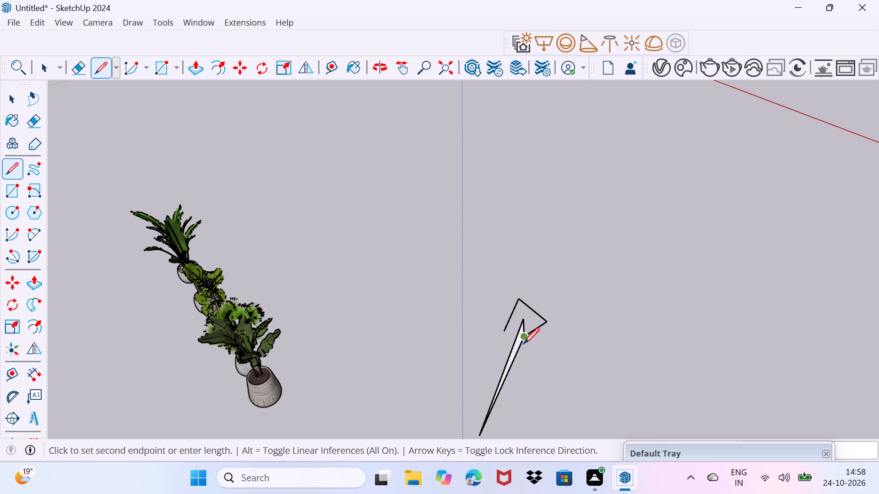
click(523, 344)
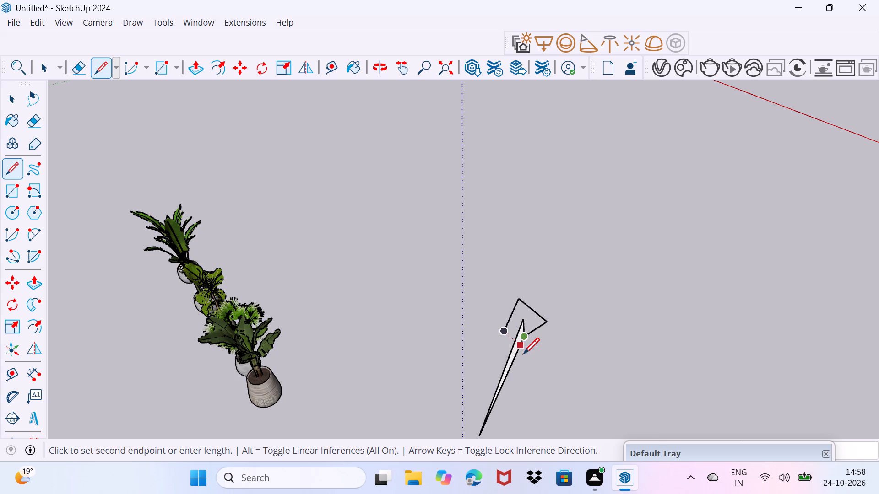
click(523, 354)
click(517, 365)
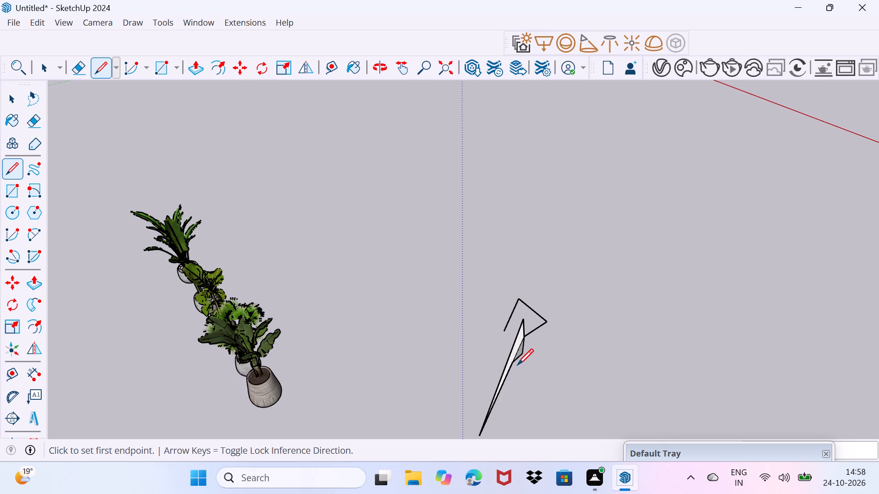
Draw a short edge outward from the lower corner of the small adjoining face and continue the line from its end.
click(517, 365)
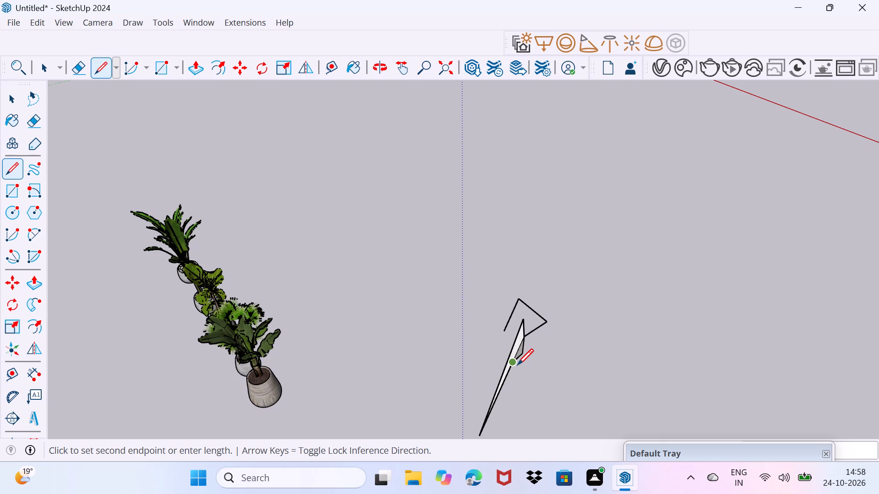
click(517, 365)
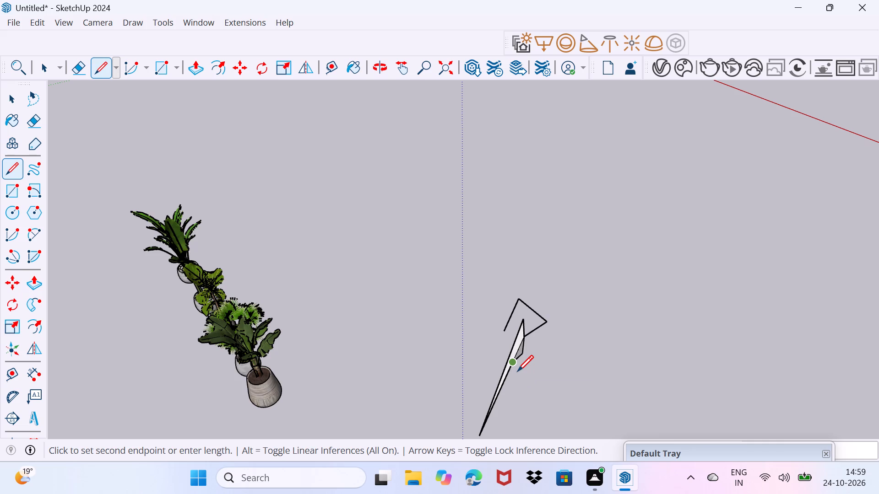
click(517, 371)
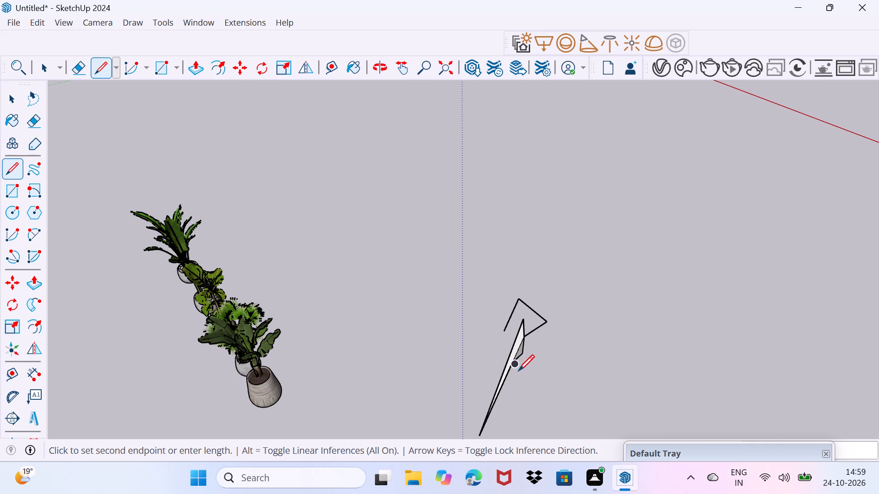
click(519, 370)
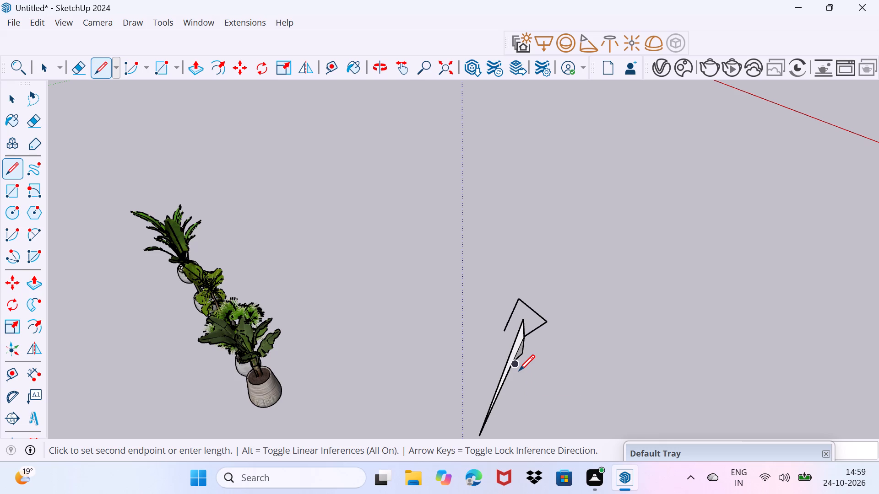
click(519, 370)
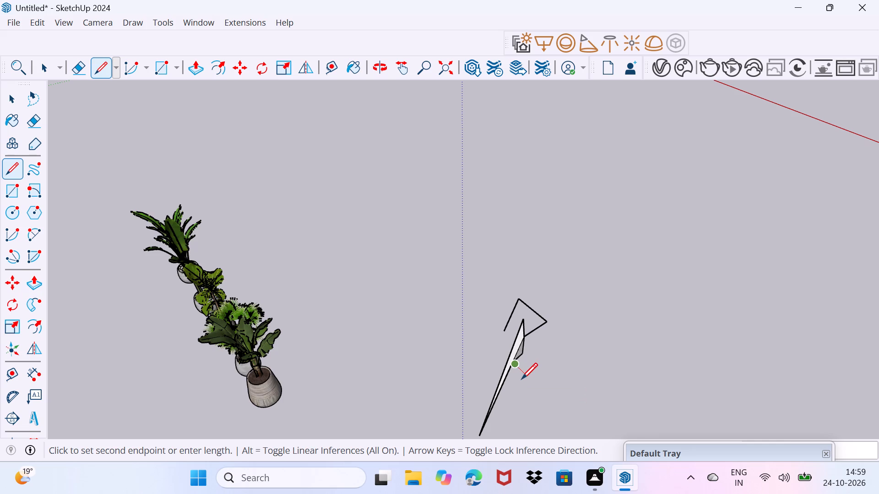
click(521, 379)
click(521, 379)
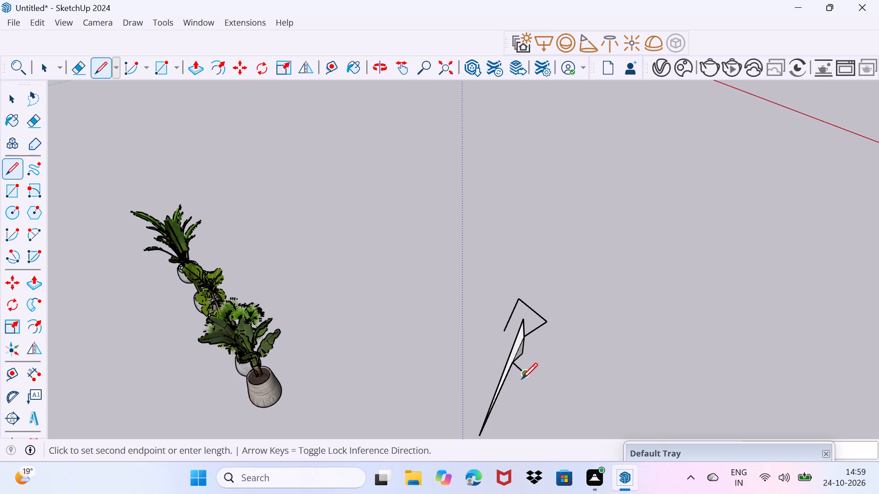
click(524, 377)
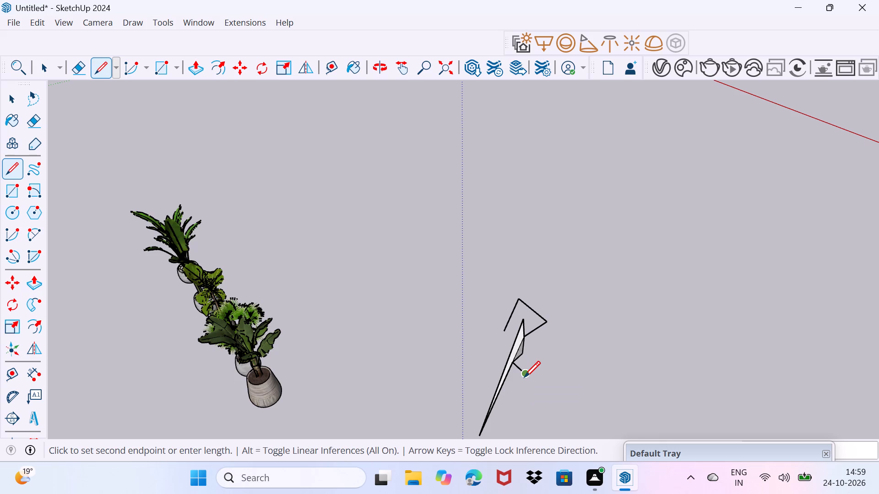
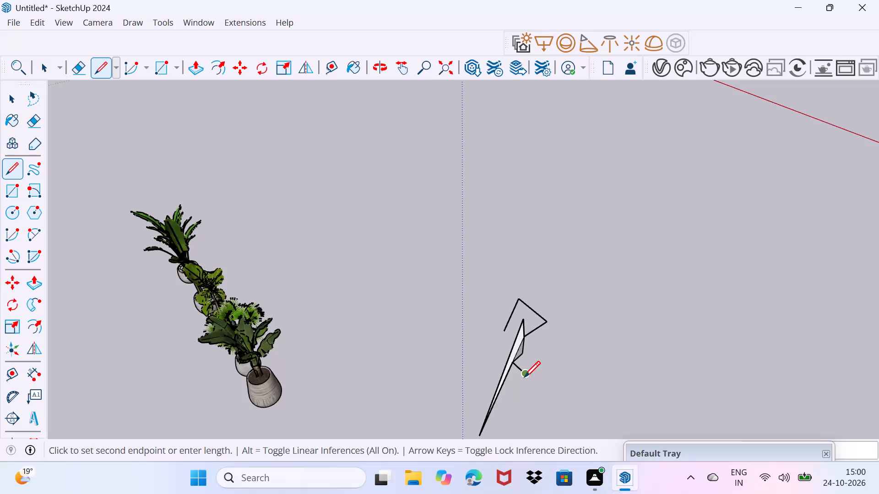
Continue the line beside the small adjoining face with short connected edges, turning back along the green axis to form a V-shaped notch.
click(524, 377)
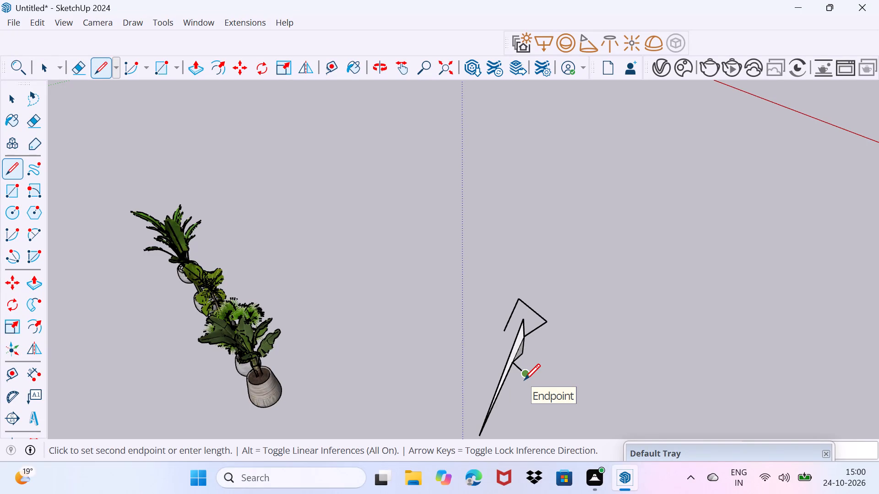
click(525, 381)
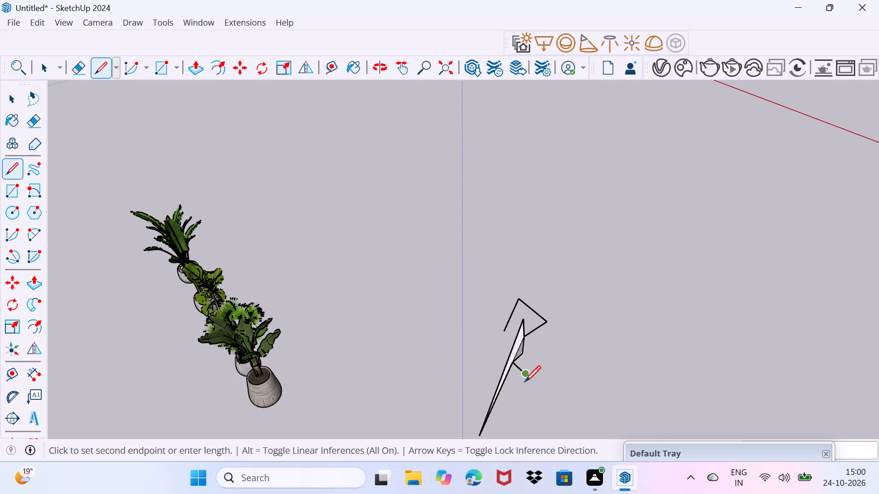
click(534, 375)
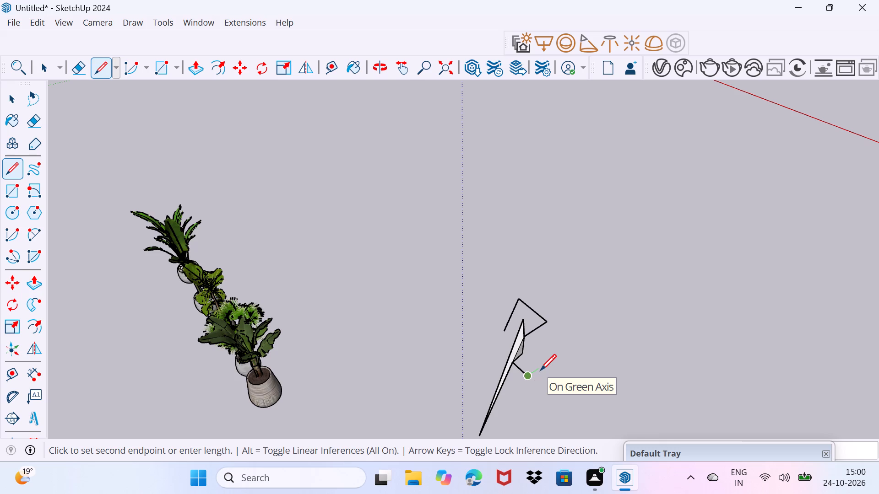
click(540, 370)
click(540, 370)
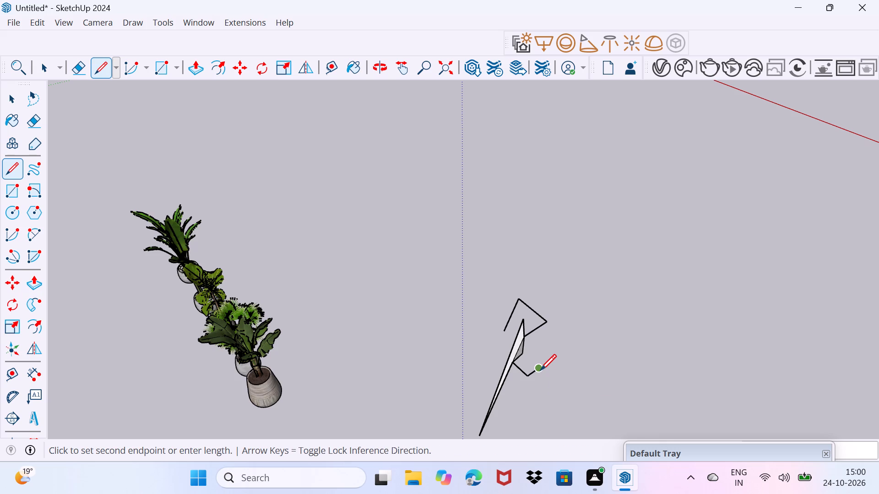
click(543, 362)
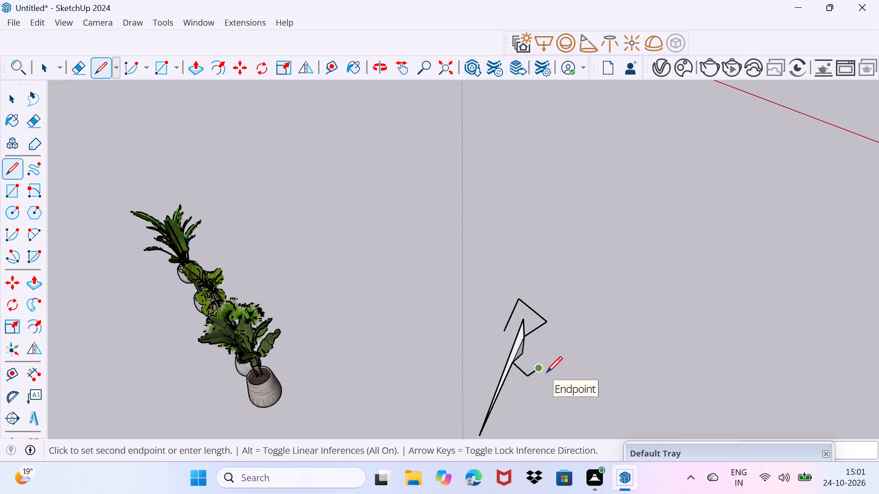
click(546, 372)
click(546, 372)
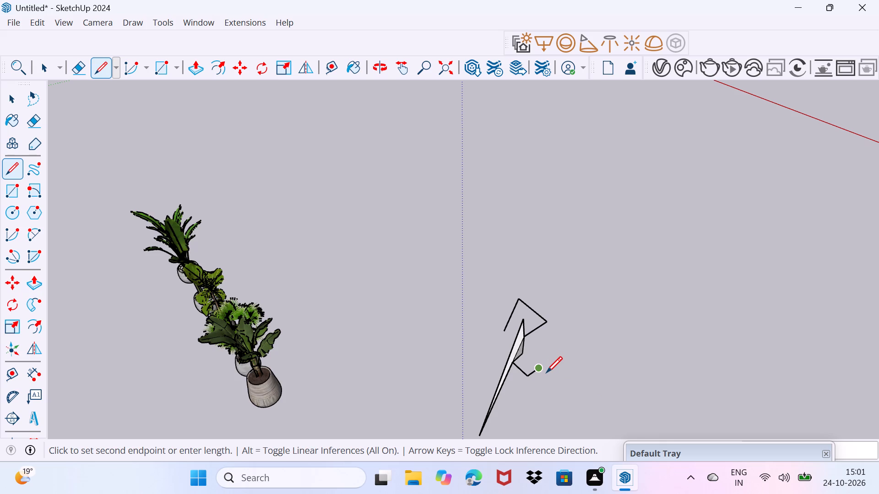
click(546, 372)
Extend the chain from the notch with a long diagonal edge away from the plants, plus a longer edge turning back toward the red axis.
click(617, 419)
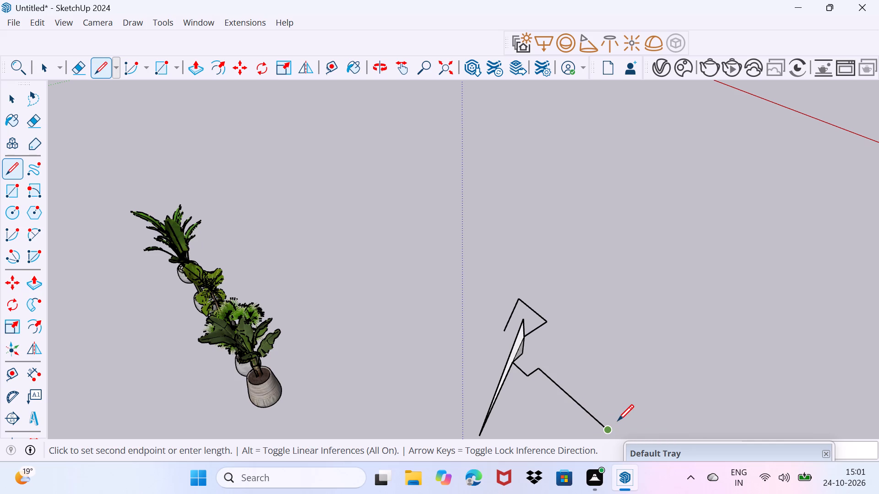
click(618, 420)
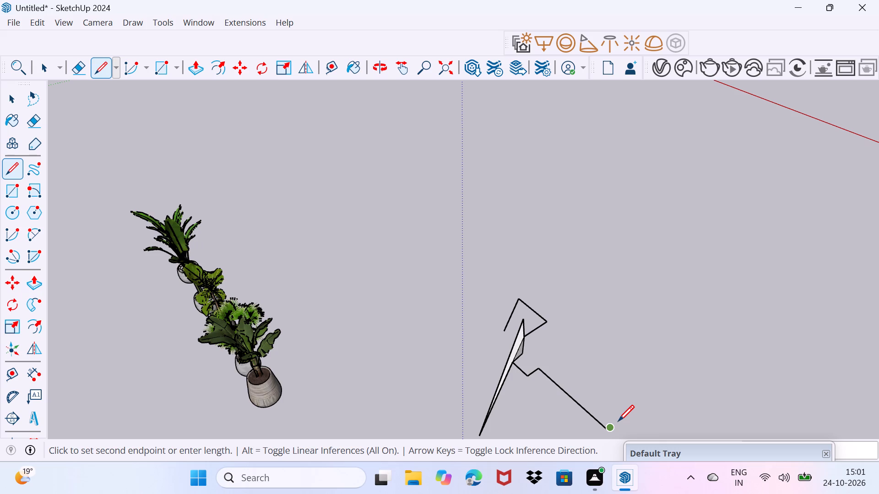
click(618, 422)
click(787, 207)
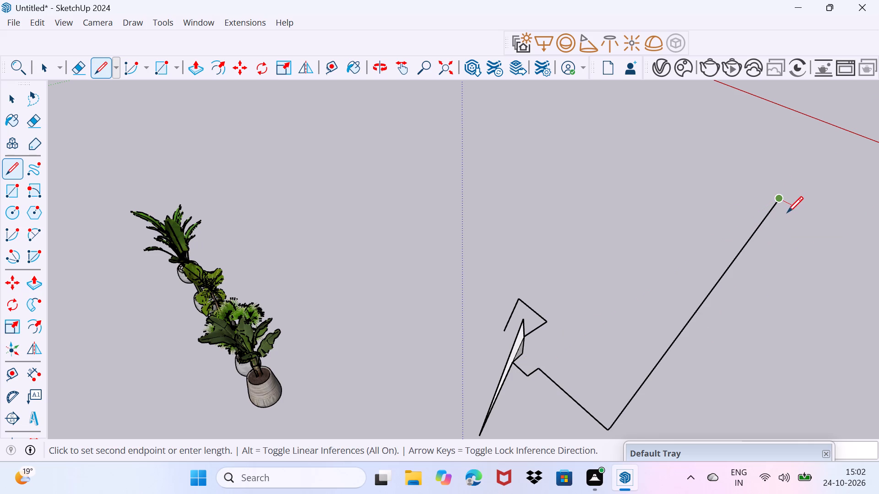
Draw short edges around the far tip and a long edge back across both diagonals toward the sliver face, enclosing a large triangular face.
click(787, 213)
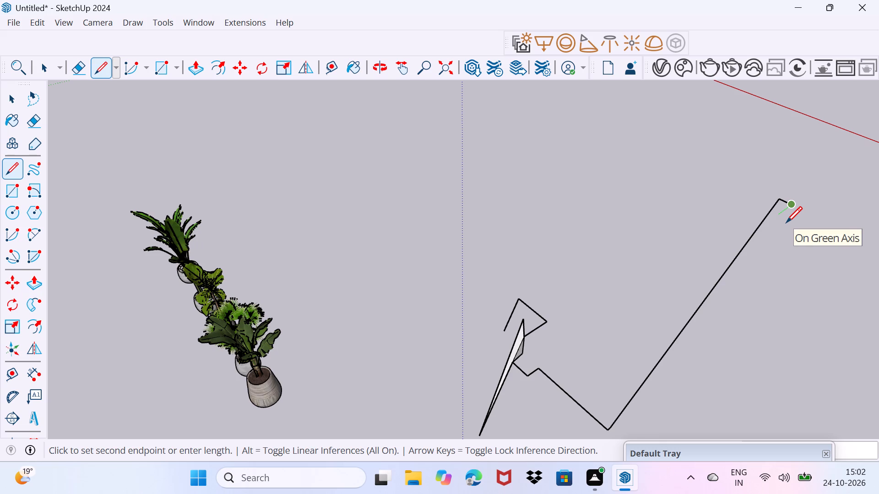
click(786, 222)
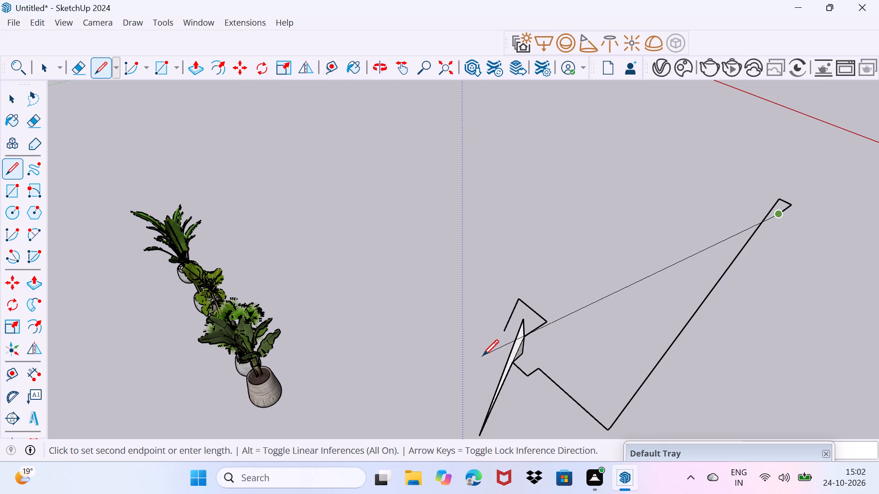
click(525, 407)
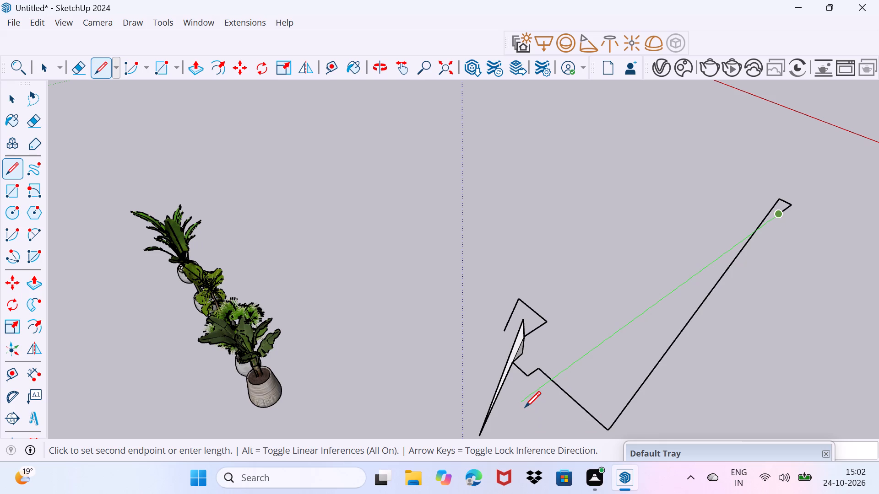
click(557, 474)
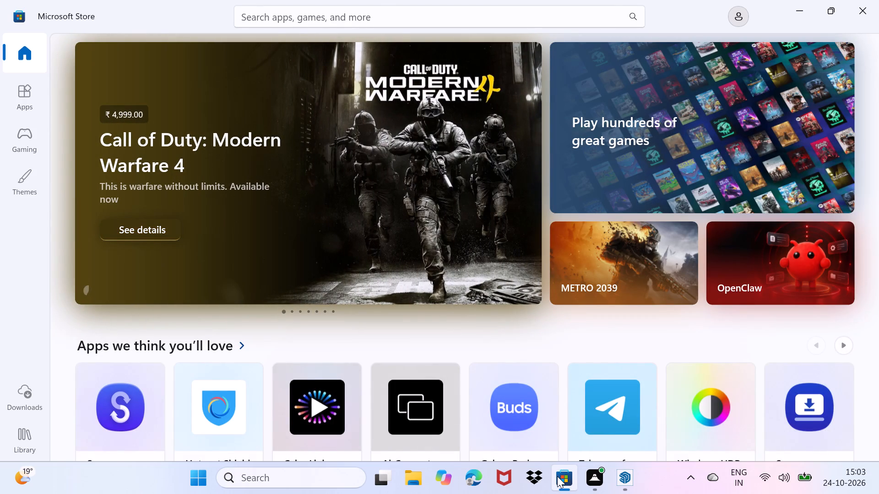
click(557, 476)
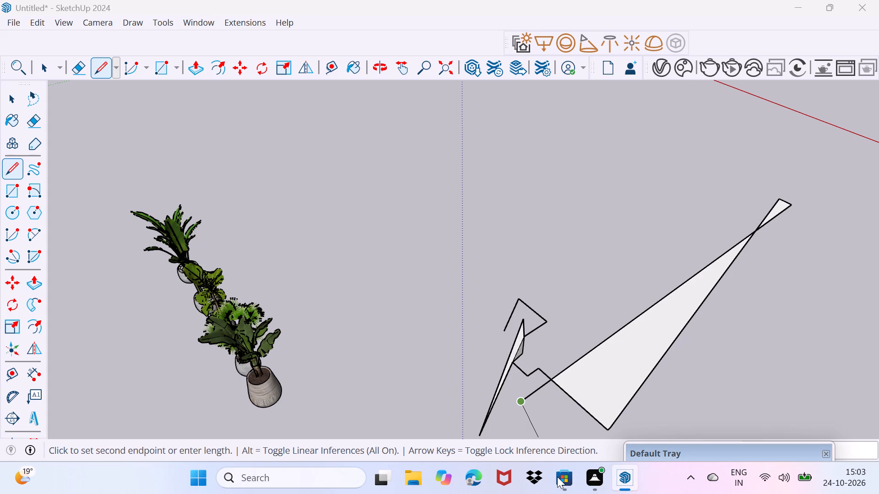
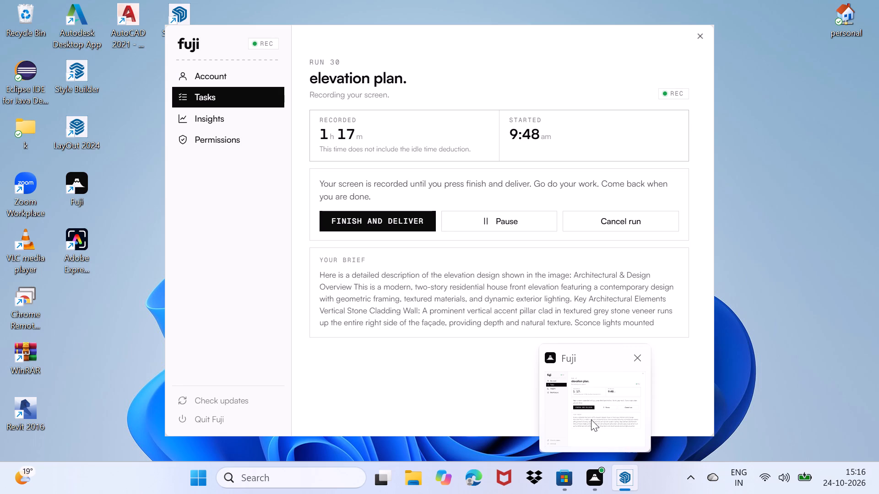
Continue the line from the large triangle's outer side with two short edges, plus a long edge back across the triangle toward the plants.
click(727, 290)
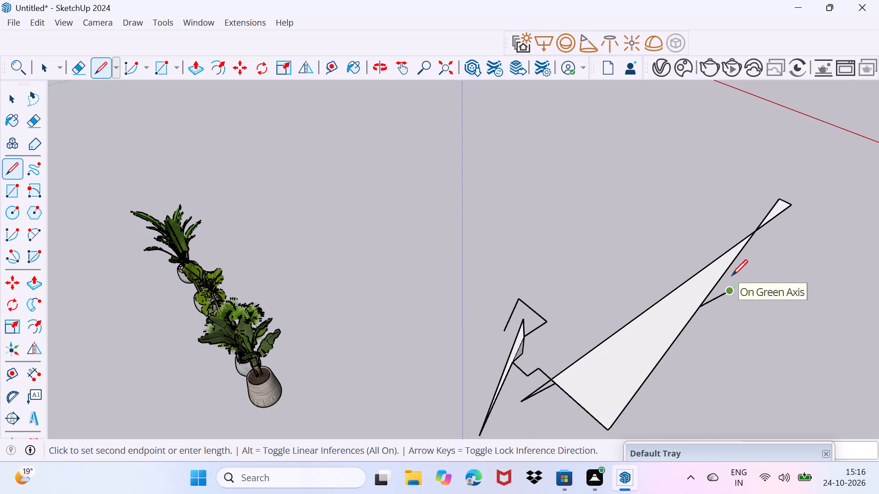
click(732, 275)
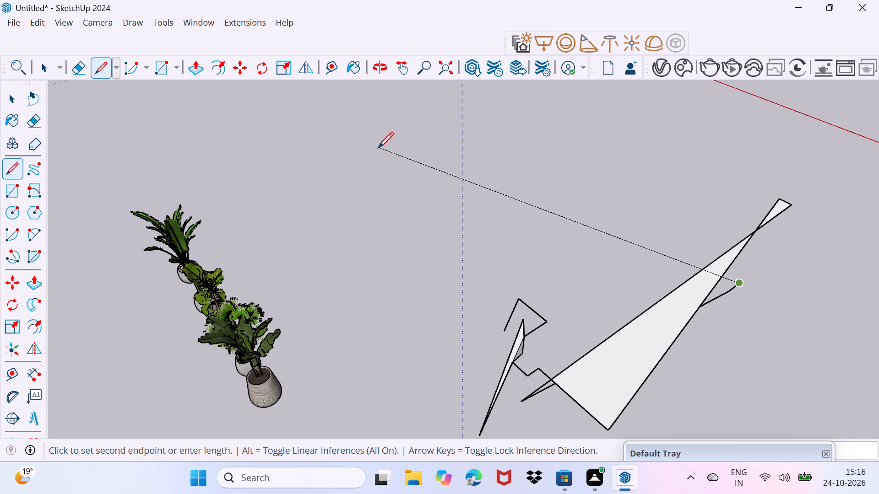
click(497, 287)
Extend the chain from the long edge's plant-side end with three short edges that turn back and cross down over the long edge.
click(510, 268)
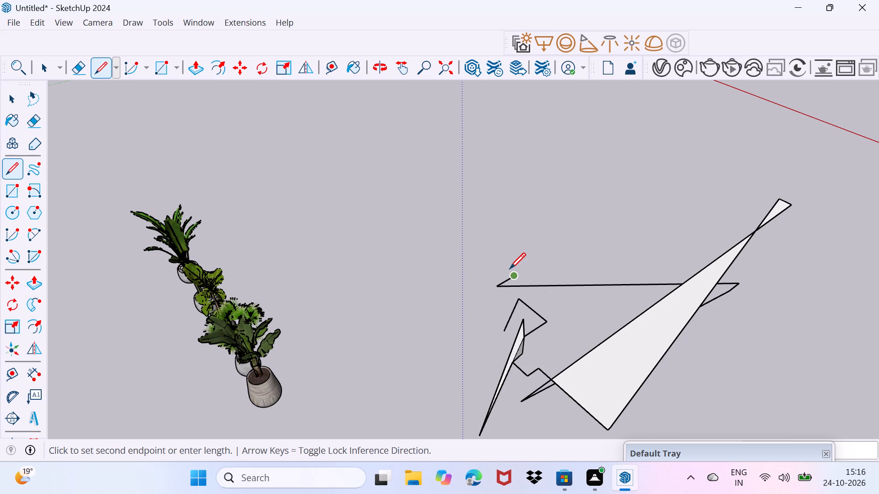
click(510, 268)
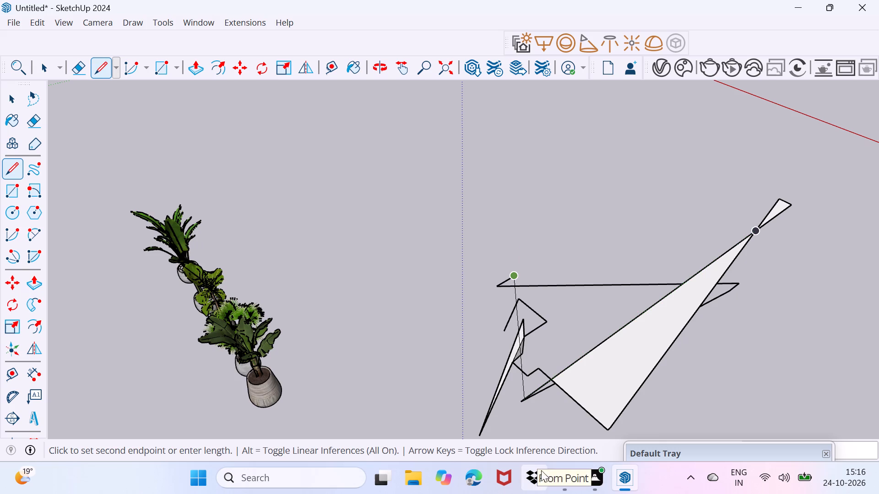
click(558, 277)
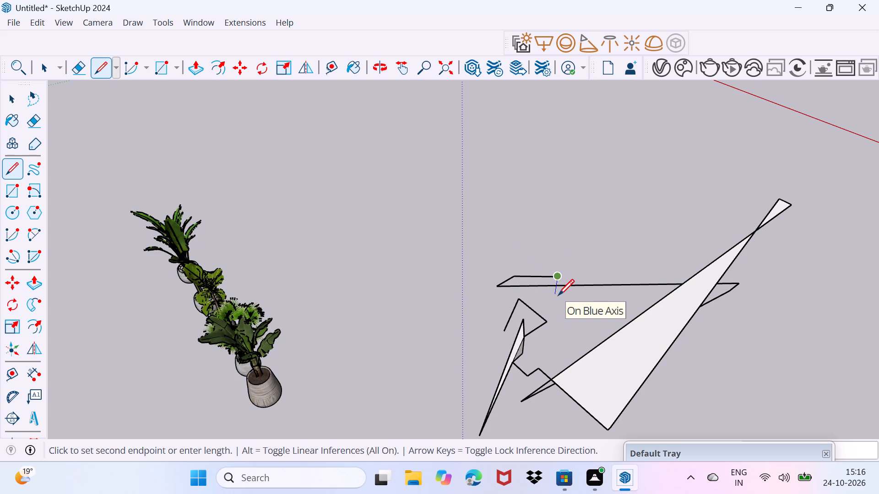
drag(558, 296, 559, 301)
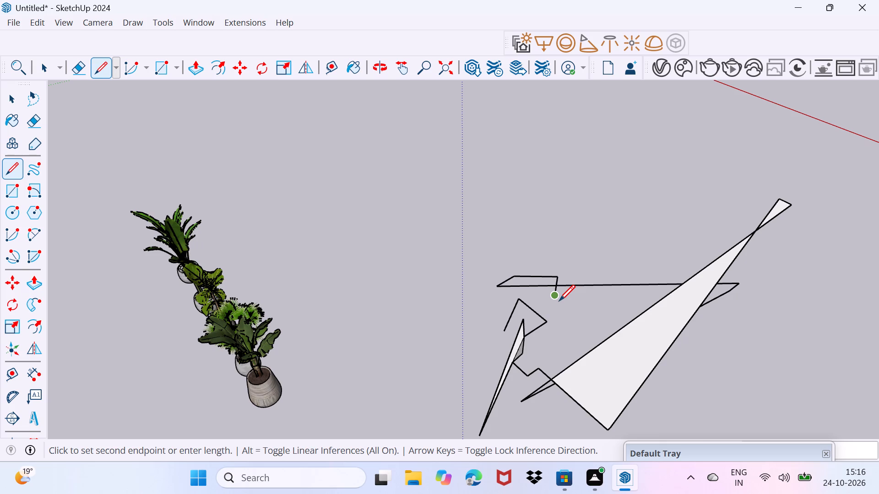
click(559, 301)
click(559, 302)
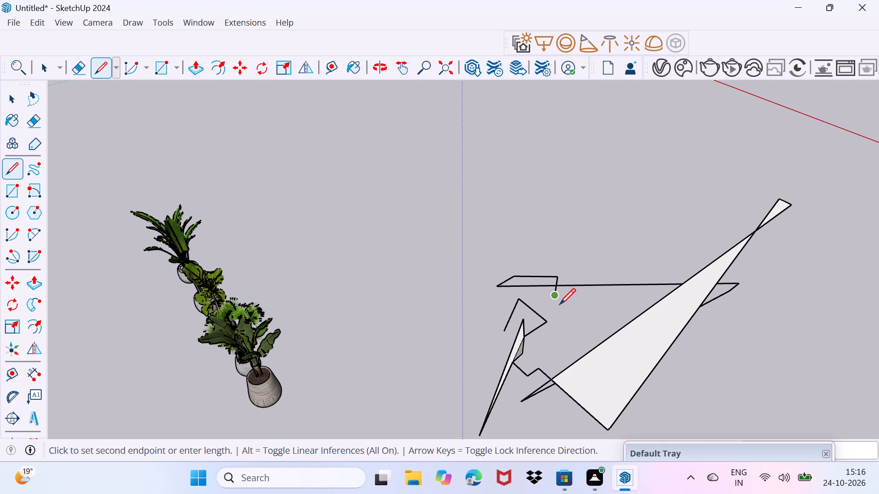
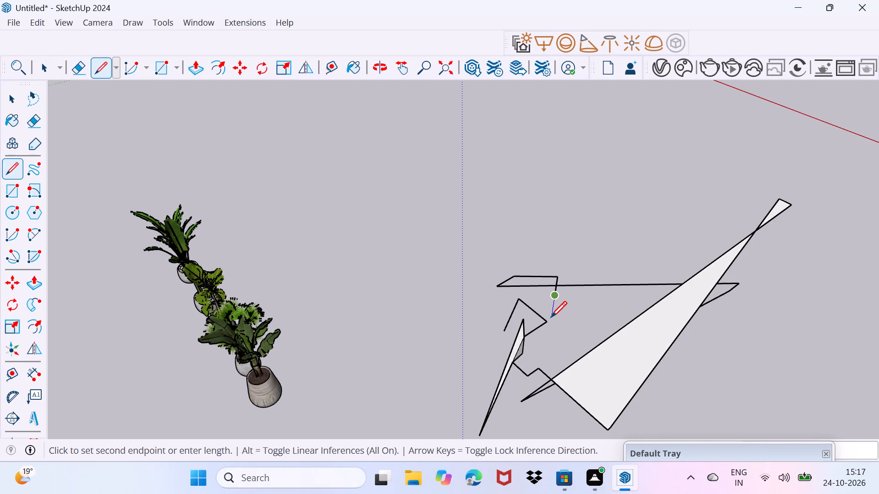
Continue the chain back over the long edge with a run of diagonal edges rising away from the plants.
click(545, 307)
drag(576, 278, 583, 276)
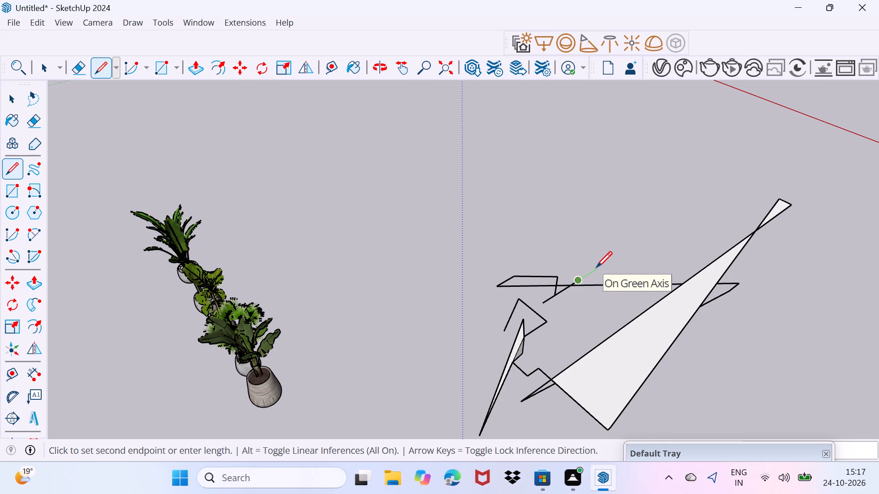
click(598, 267)
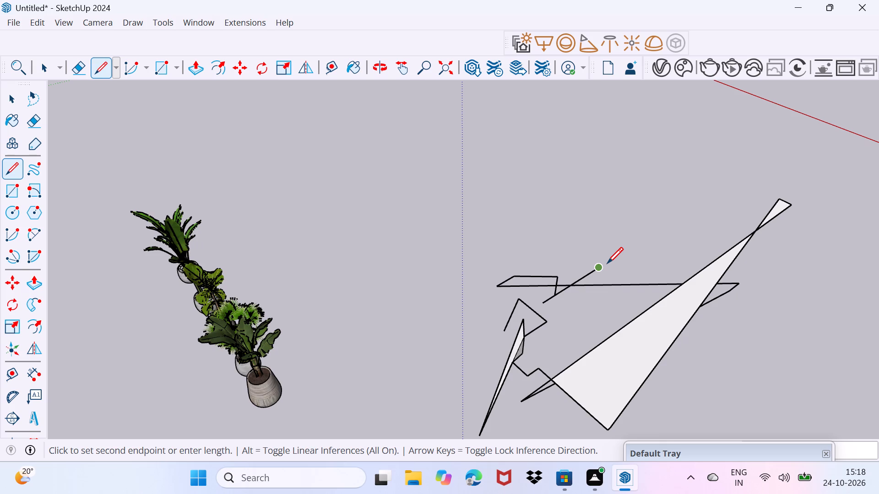
click(607, 263)
click(616, 258)
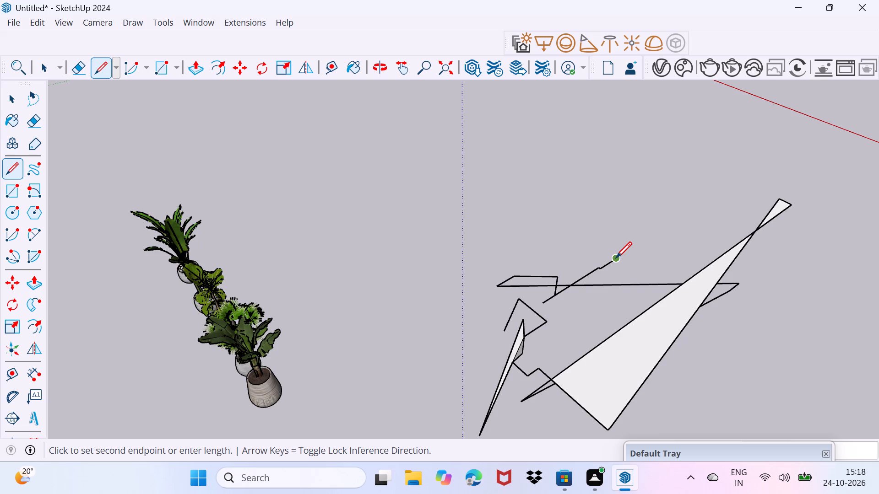
click(616, 258)
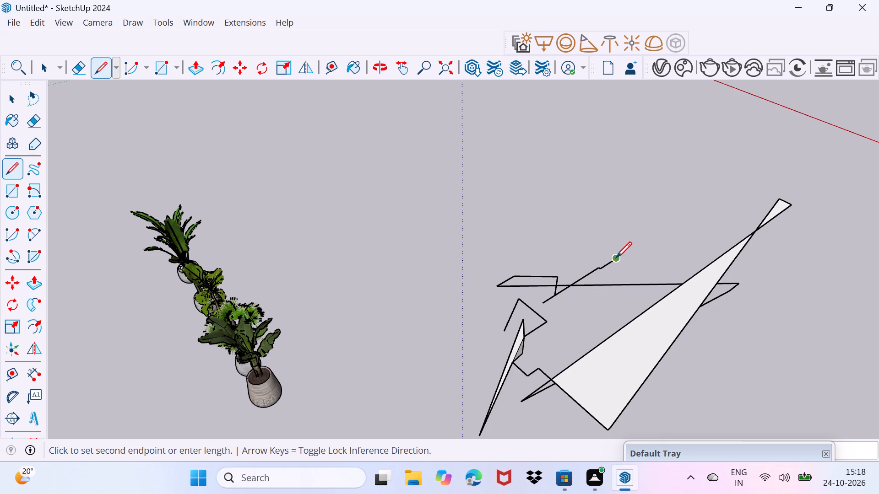
click(616, 258)
click(635, 246)
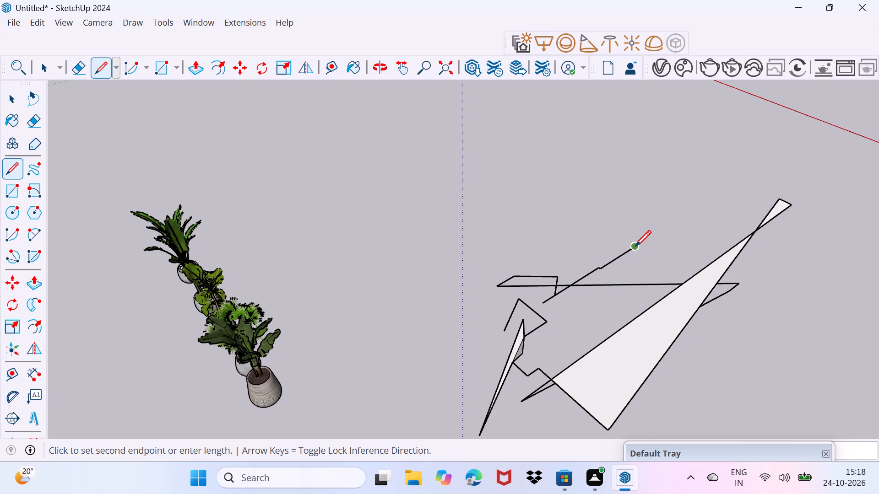
click(635, 246)
Bring the chain back down across the long edge with two edges, ending on the large triangle's long side.
click(637, 278)
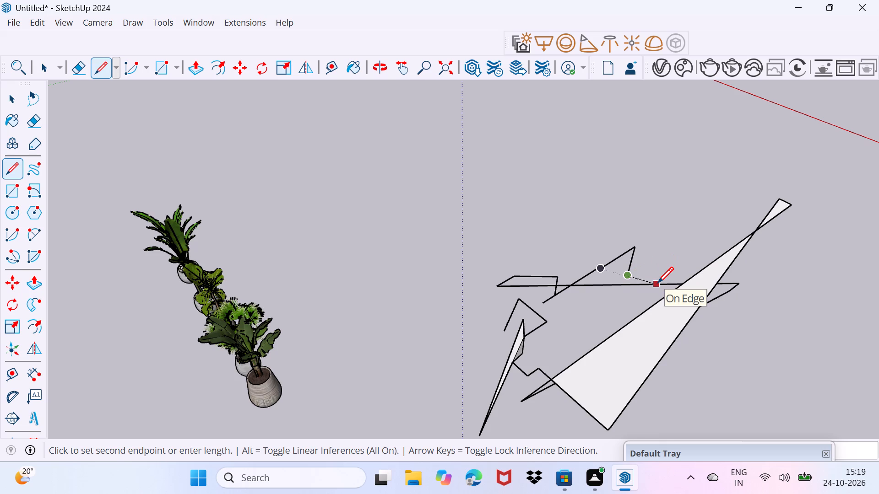
click(648, 310)
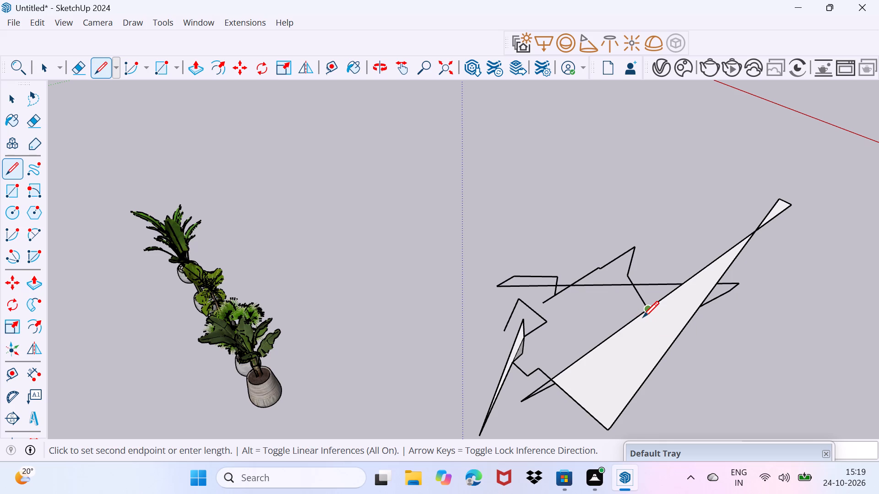
click(643, 317)
click(688, 267)
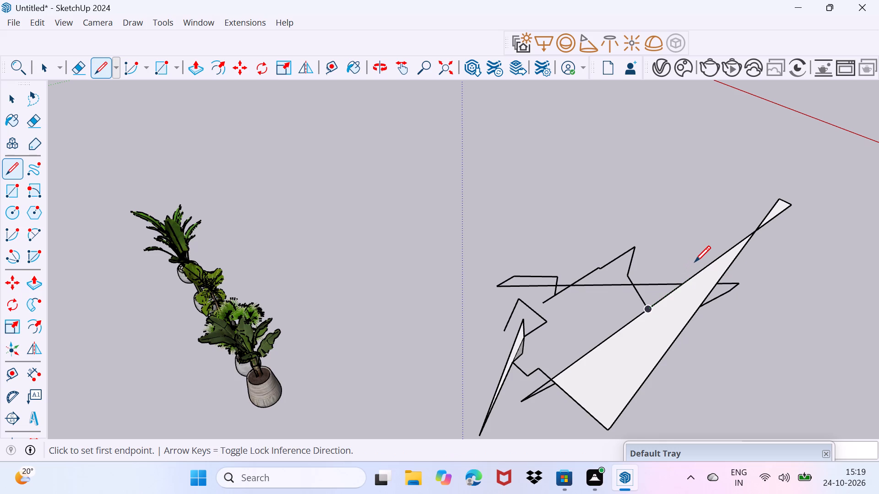
Draw a slim triangular face on the large triangle's plant-facing side, spanning its crossing with the long edge and closing where the chain ends.
click(695, 262)
click(682, 282)
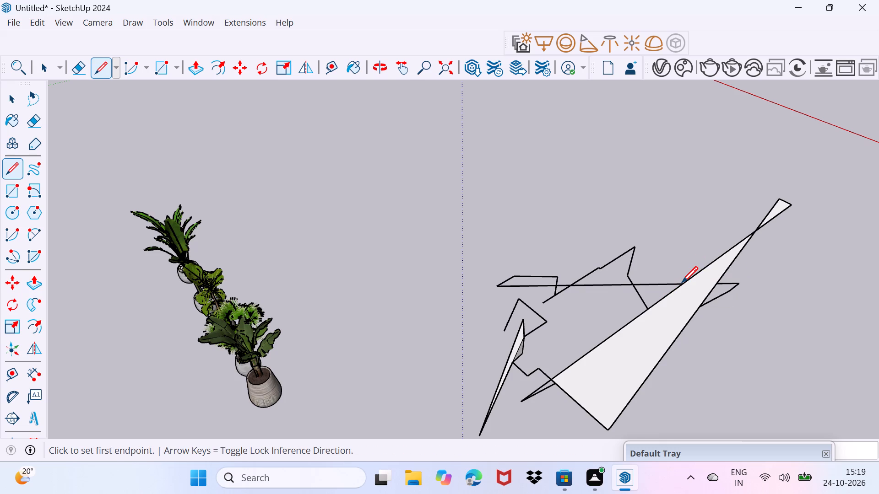
click(682, 282)
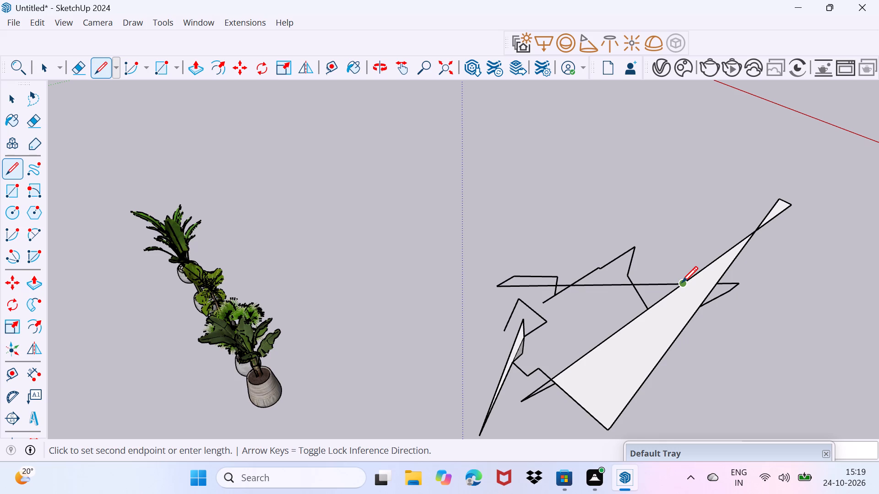
click(682, 282)
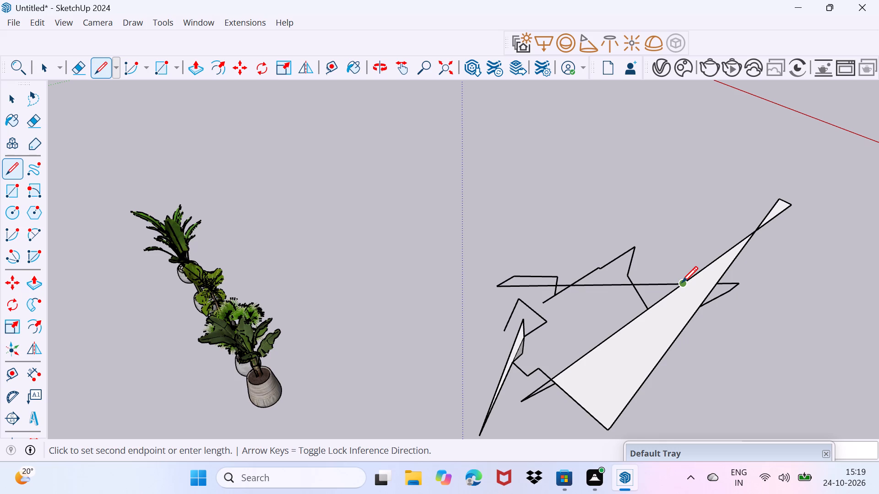
click(682, 282)
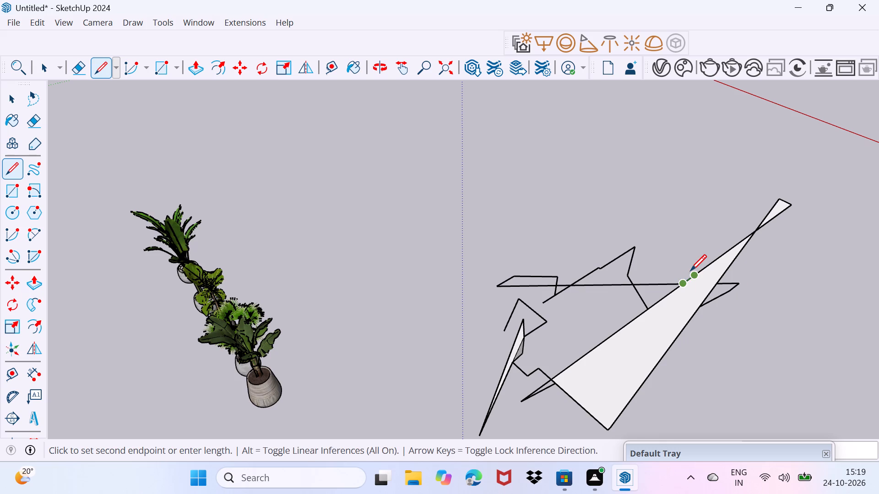
click(690, 270)
click(690, 270)
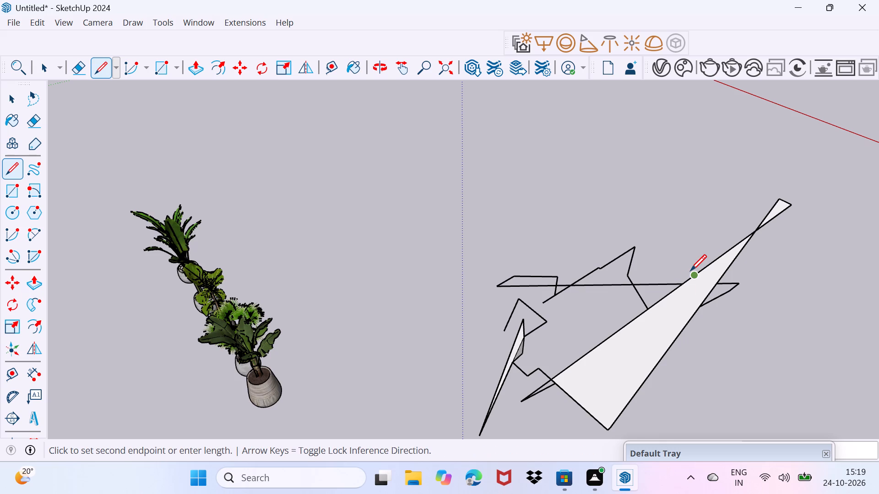
click(690, 270)
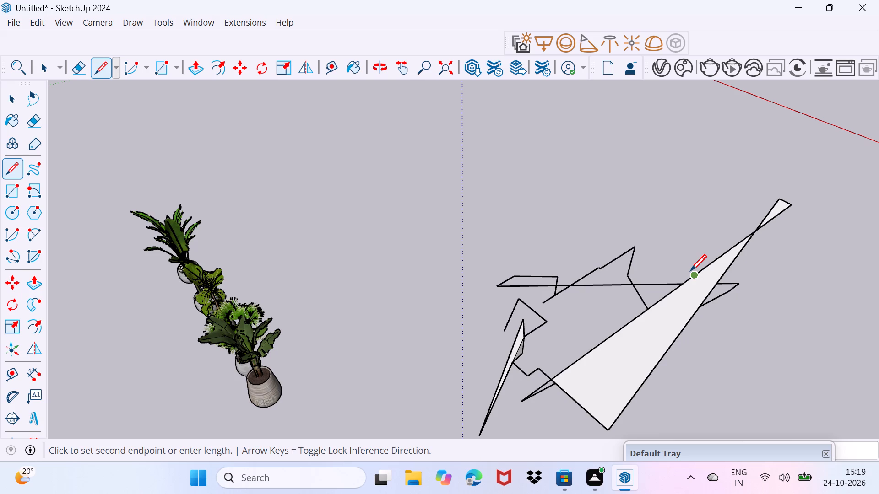
click(690, 270)
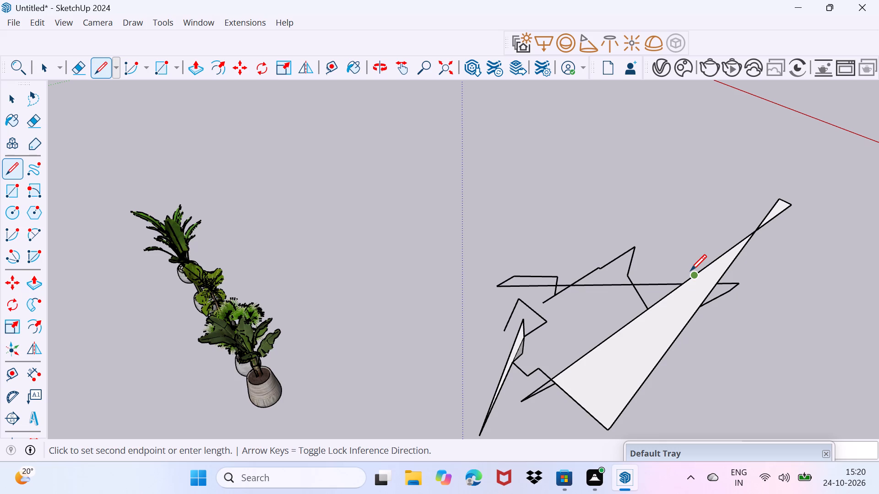
click(690, 270)
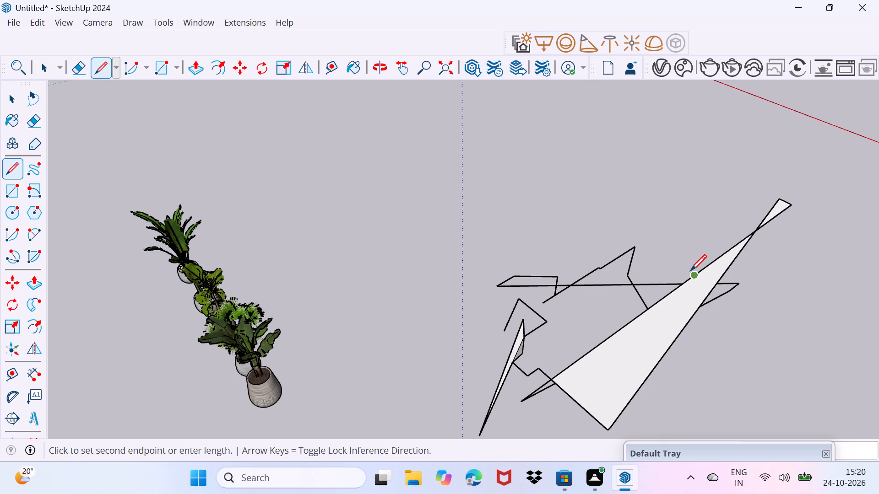
click(690, 270)
click(705, 252)
click(705, 254)
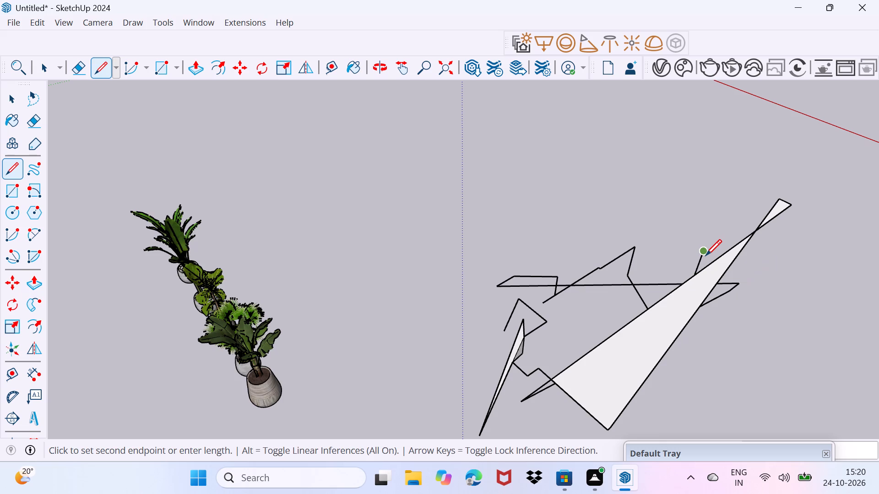
click(705, 255)
click(705, 255)
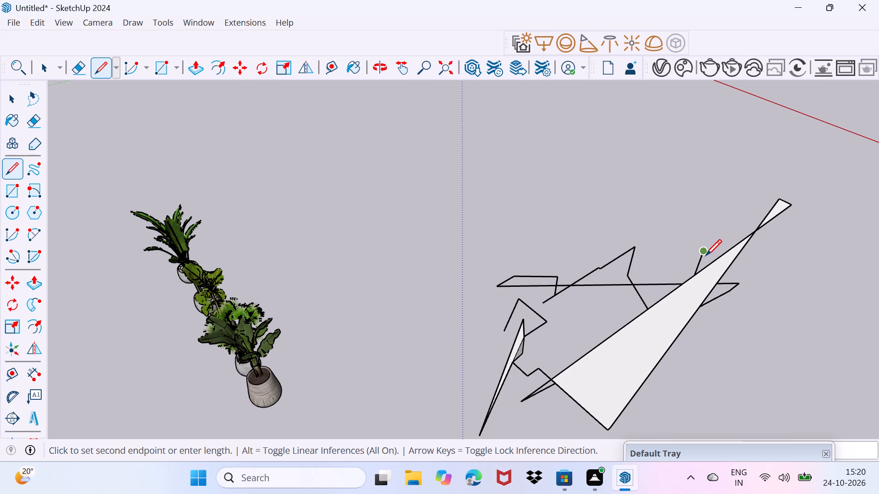
click(705, 255)
click(705, 255)
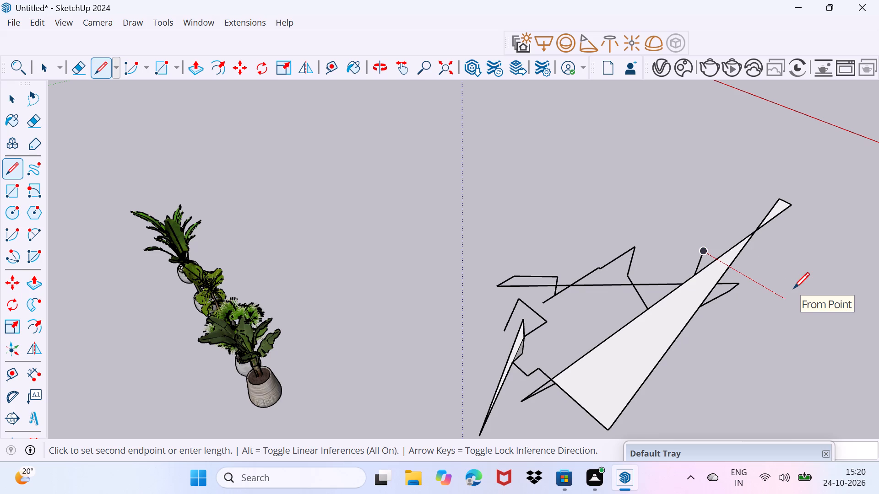
click(651, 311)
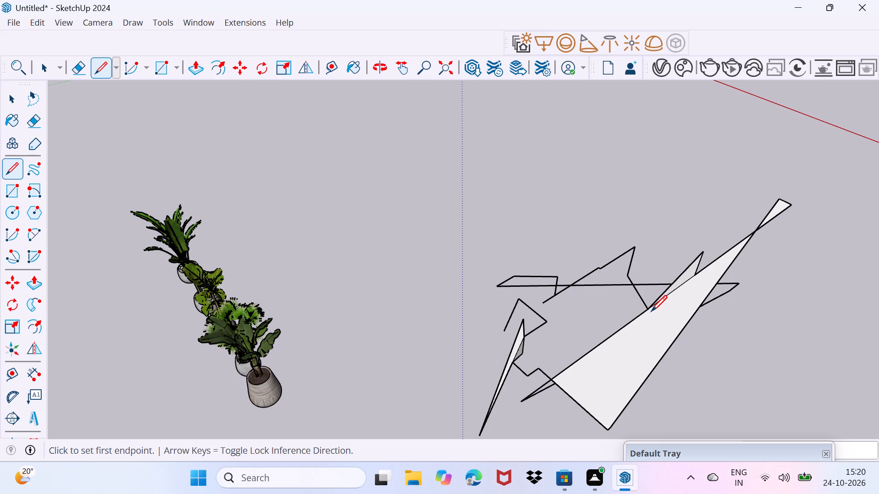
Draw a chain from the rising diagonal, down past the long edge, up to a peak, and around a thin closed sliver.
click(590, 281)
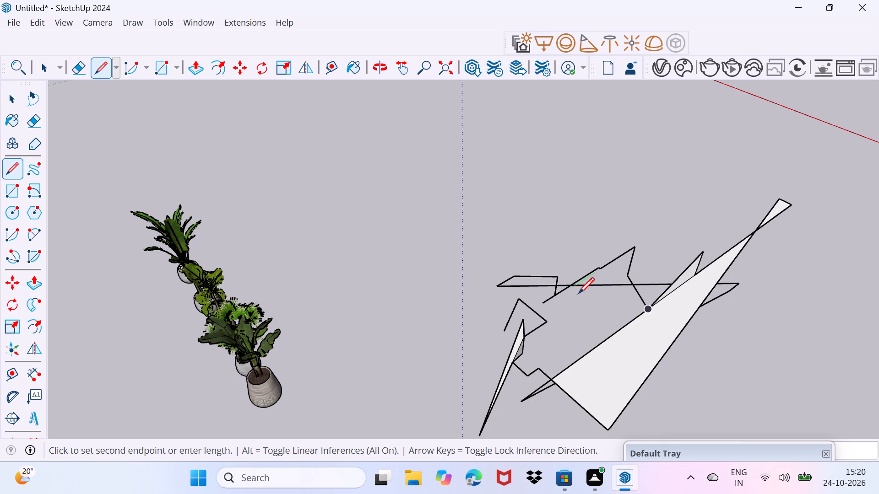
click(576, 299)
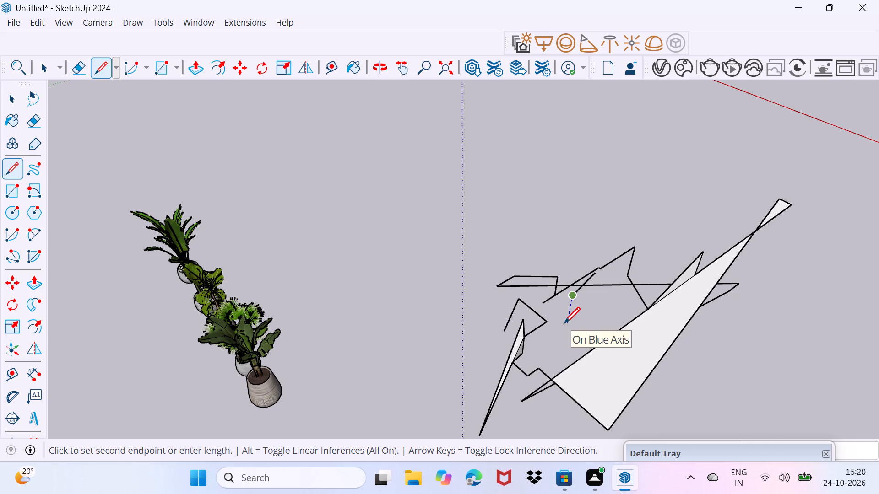
click(589, 254)
click(602, 238)
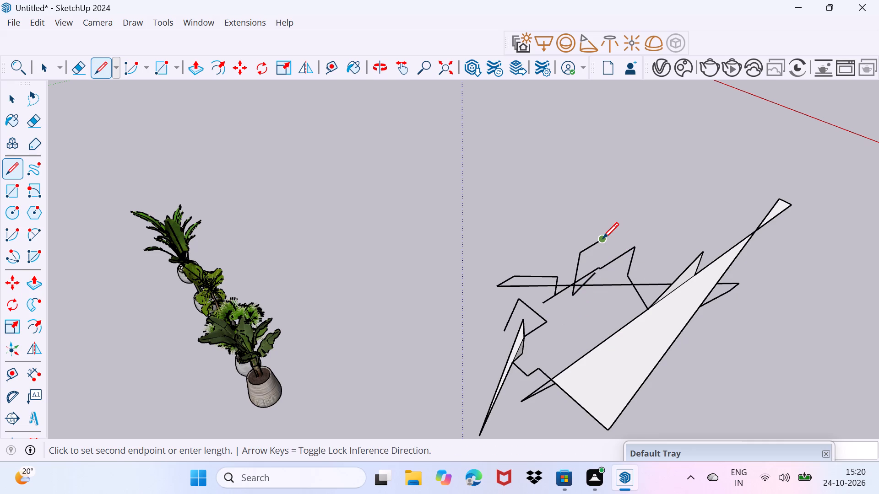
click(602, 238)
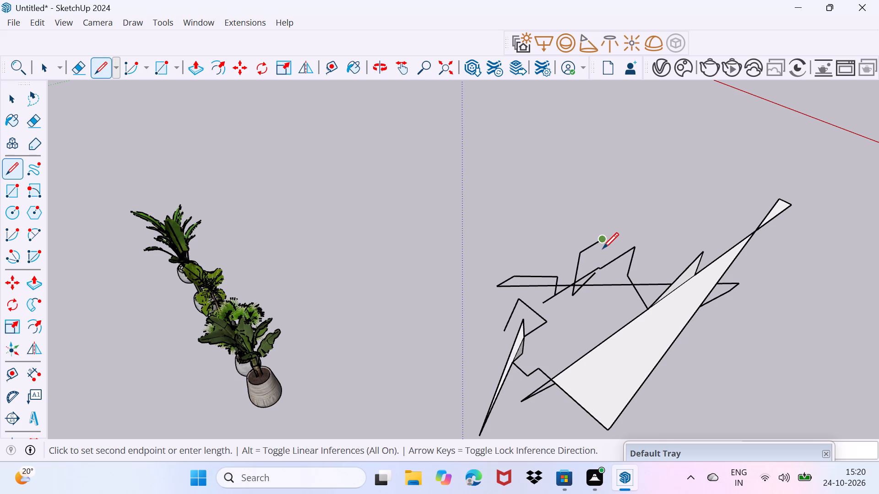
click(602, 249)
click(574, 255)
Draw a line from the small four-sided outline's upper edge down past the open angled shape, and hook it to the narrow triangle.
click(540, 271)
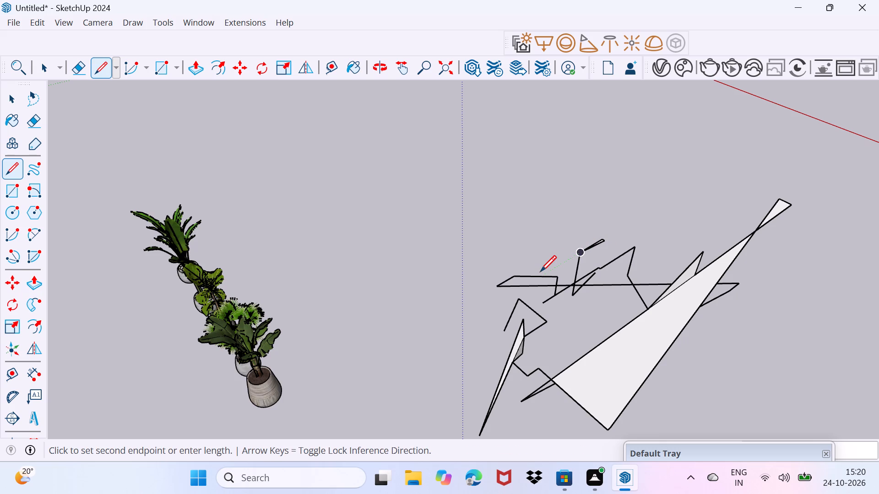
click(537, 280)
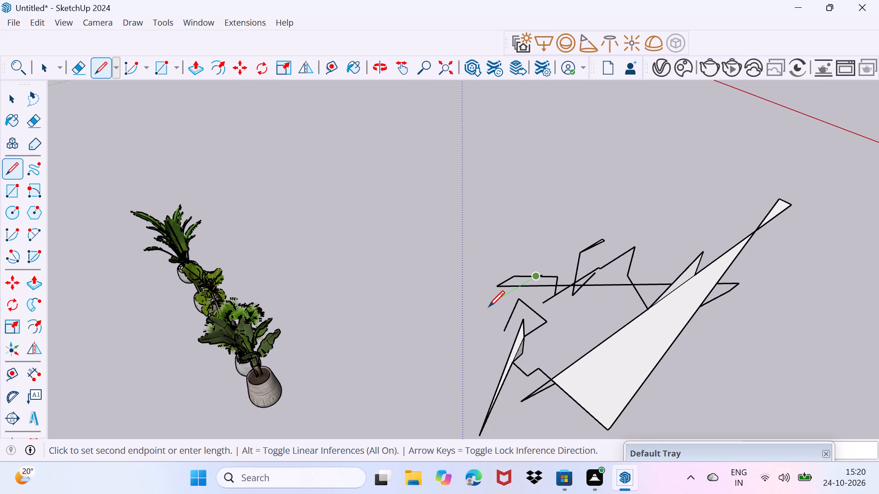
scroll(503, 323, up, 1)
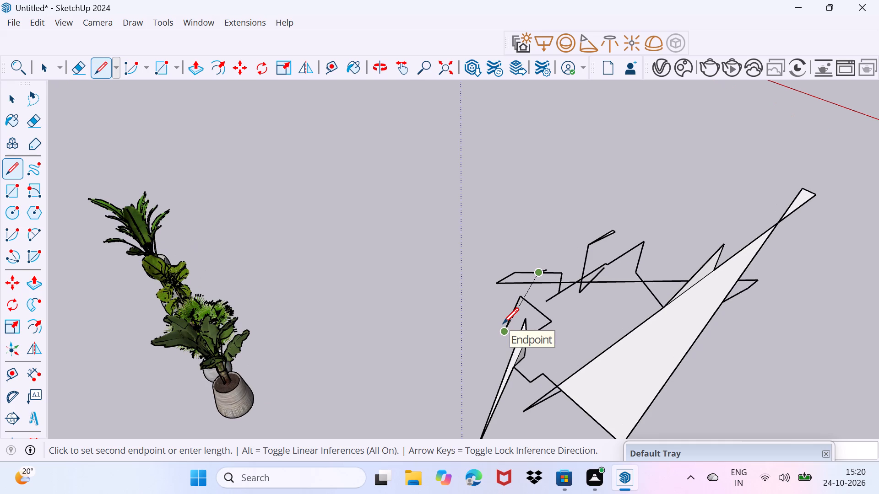
click(502, 341)
click(506, 353)
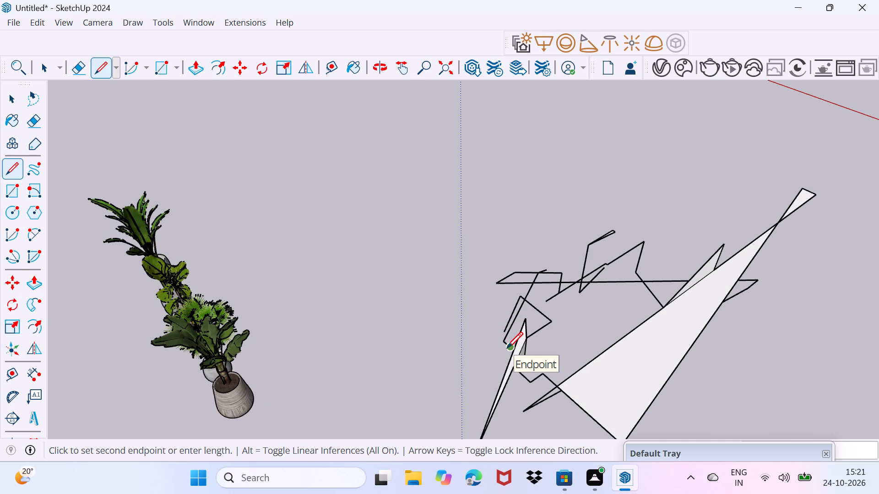
click(507, 348)
Draw two edges closing a small triangular face against the narrow triangle's dark sliver.
click(530, 341)
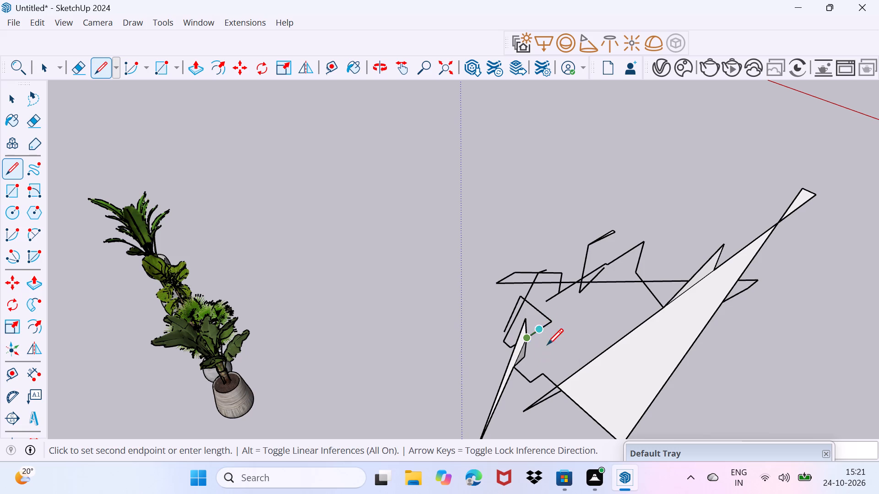
click(548, 347)
scroll(532, 357, up, 2)
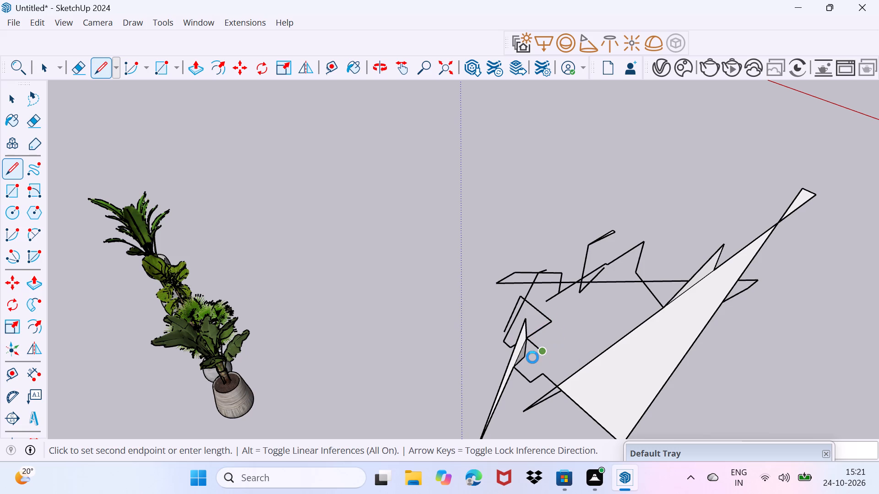
scroll(532, 357, up, 4)
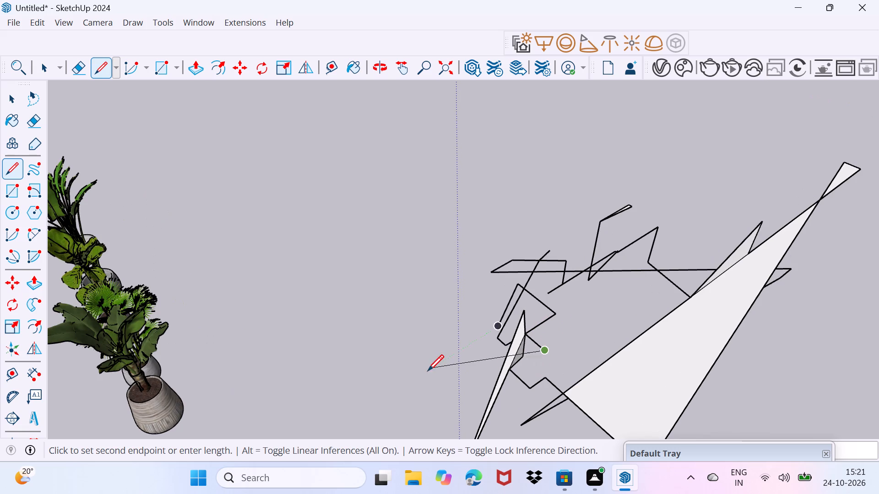
scroll(530, 371, up, 5)
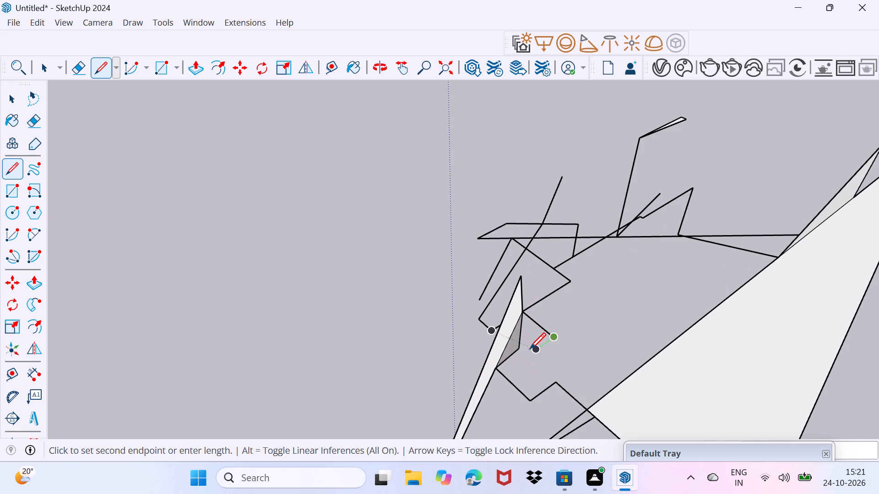
click(518, 348)
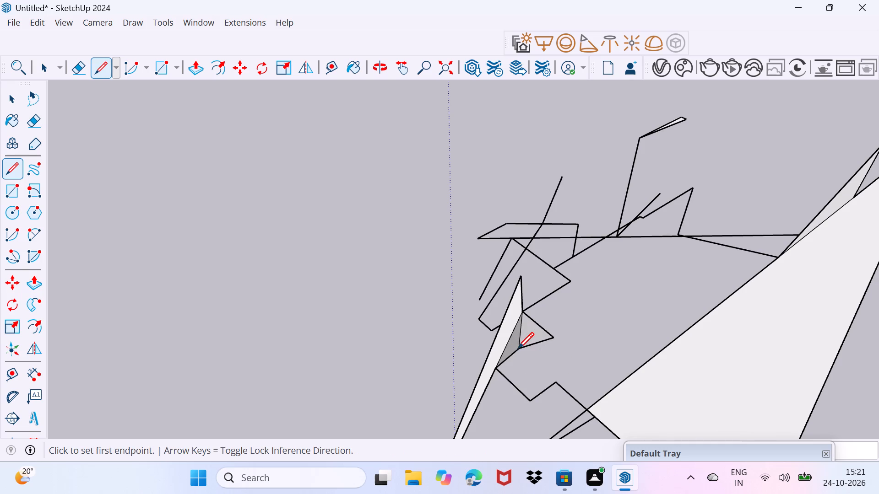
Split the new small triangular face with a short edge between its two outer sides.
scroll(536, 343, up, 4)
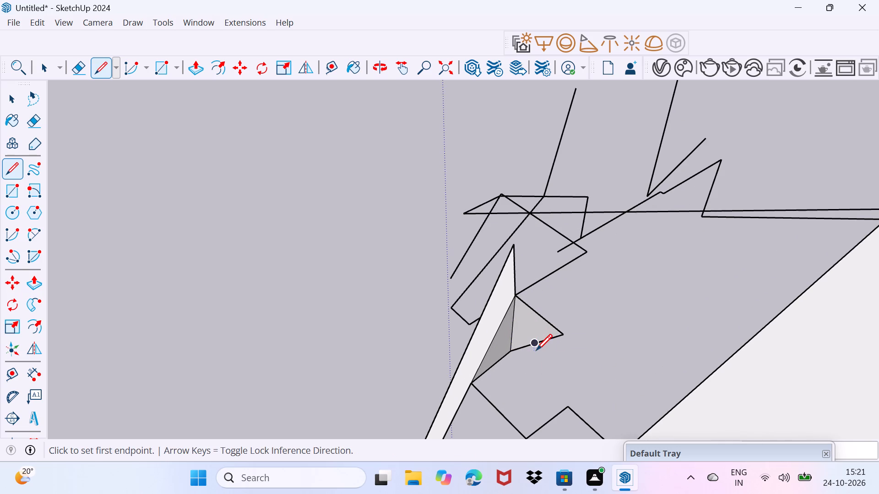
click(537, 348)
click(539, 316)
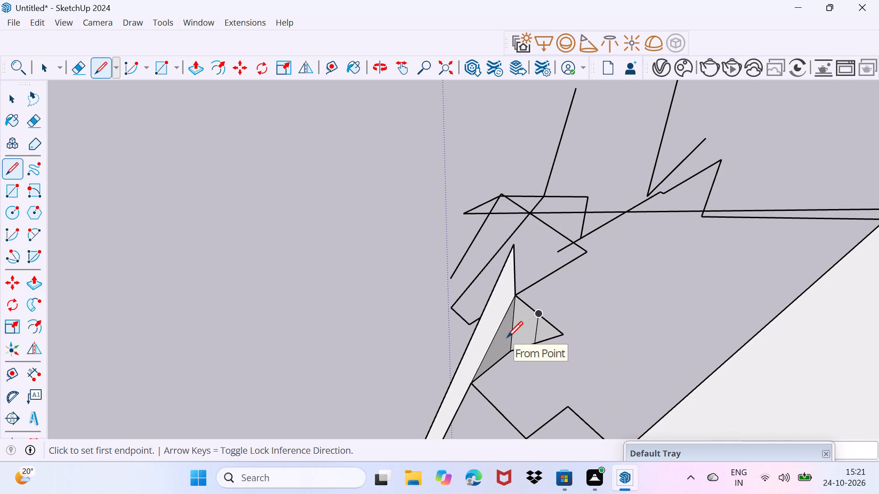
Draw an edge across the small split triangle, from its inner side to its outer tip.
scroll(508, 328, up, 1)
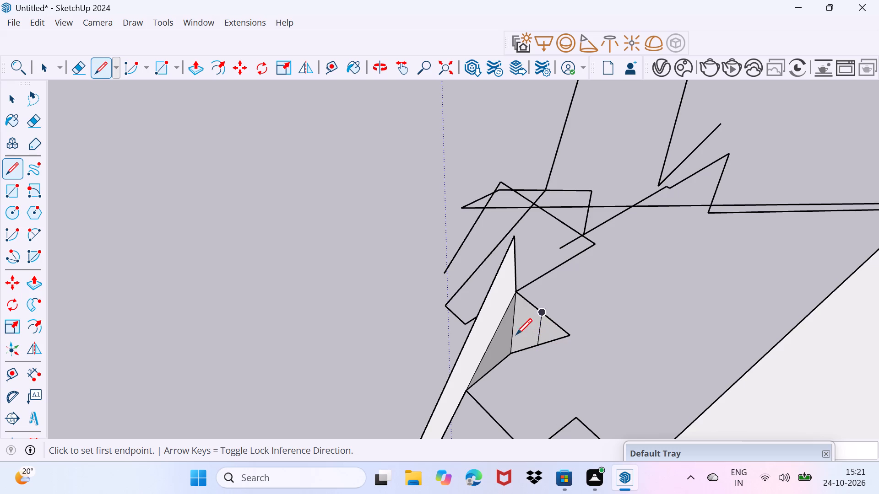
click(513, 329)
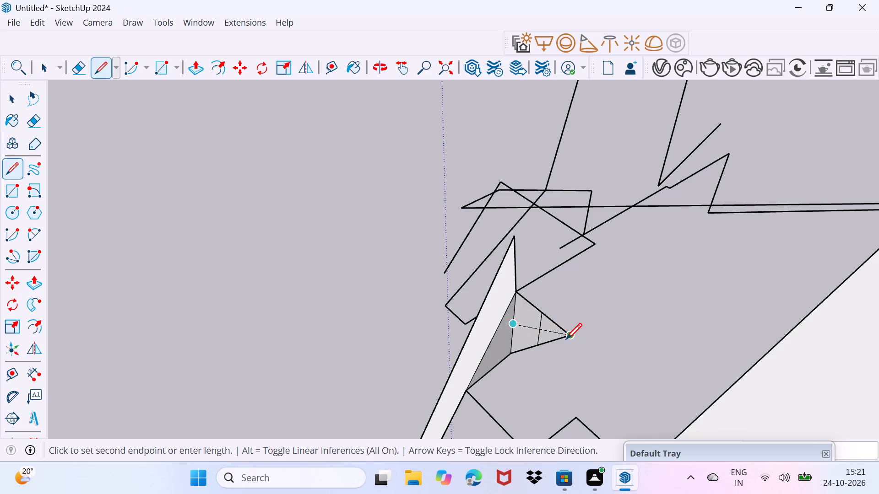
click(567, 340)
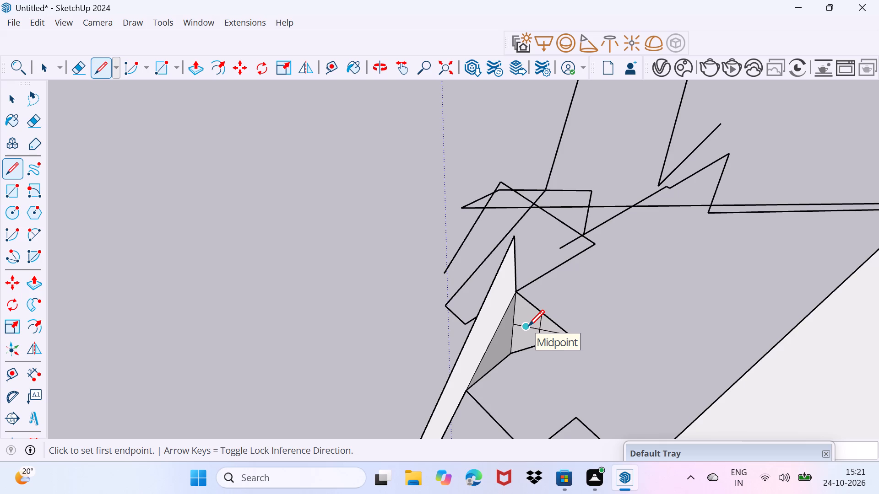
Examine the sketched lines and faces together with the row of potted plants and the house from several angles.
scroll(528, 326, up, 2)
middle_drag(624, 355, 584, 376)
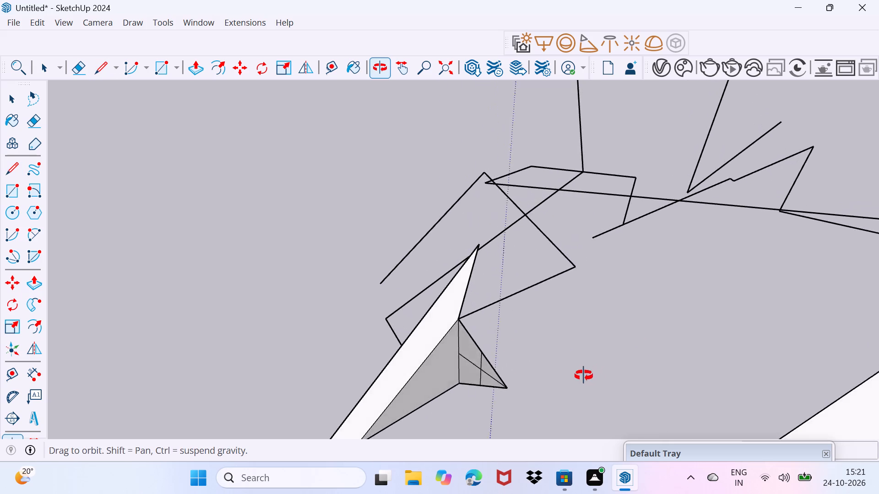
middle_drag(584, 376, 551, 385)
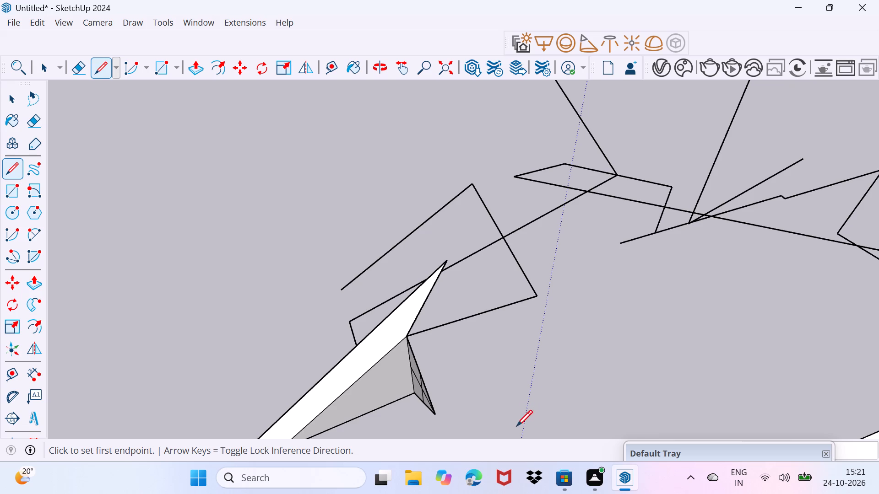
scroll(376, 389, up, 2)
scroll(376, 389, down, 10)
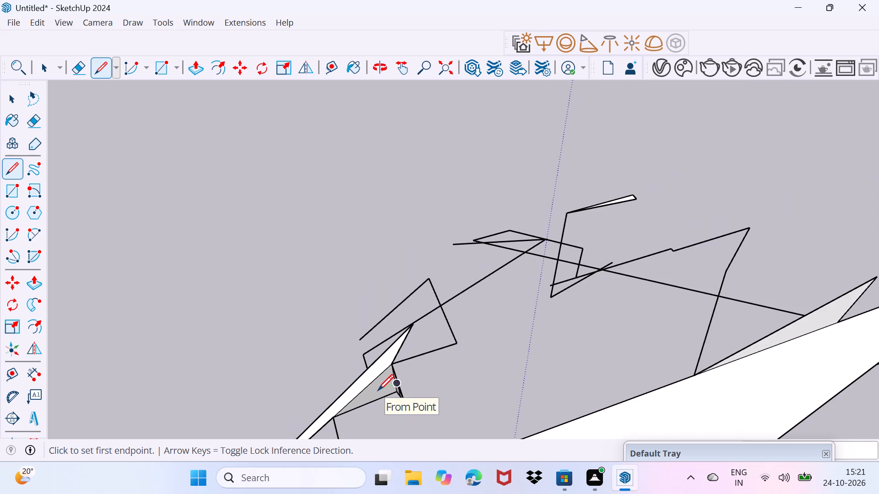
scroll(434, 380, down, 20)
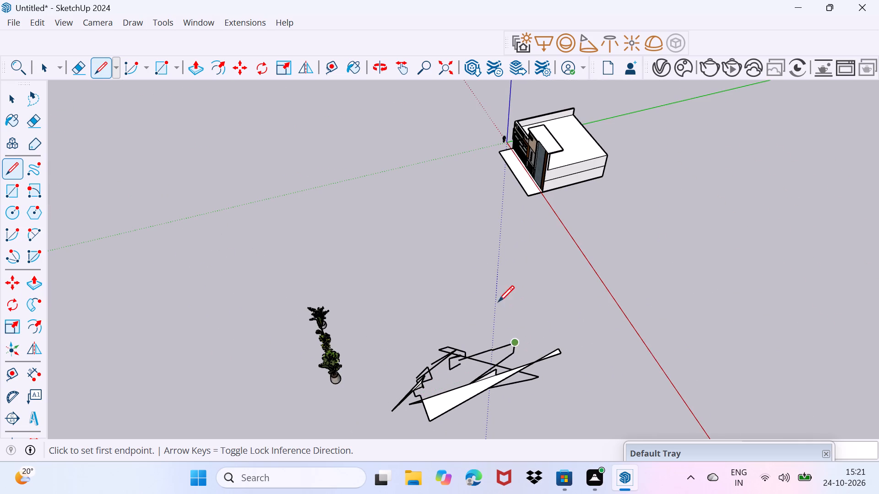
scroll(304, 361, up, 2)
middle_drag(367, 384, 626, 303)
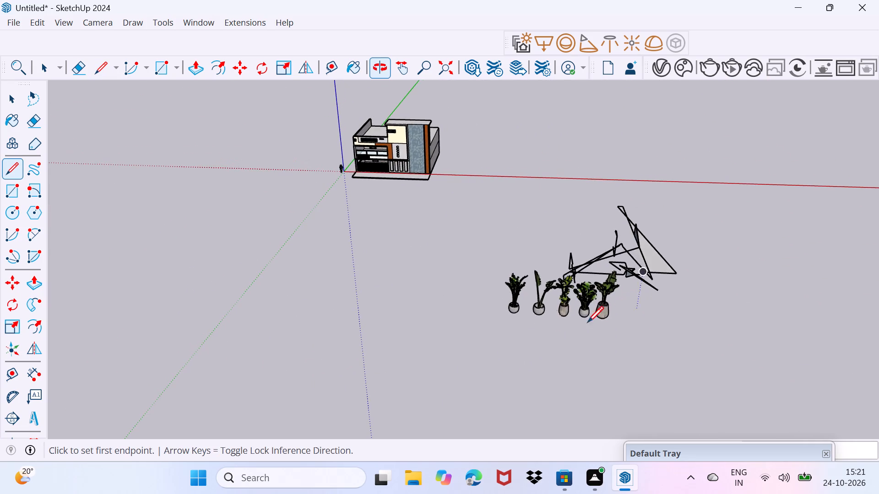
scroll(554, 324, up, 12)
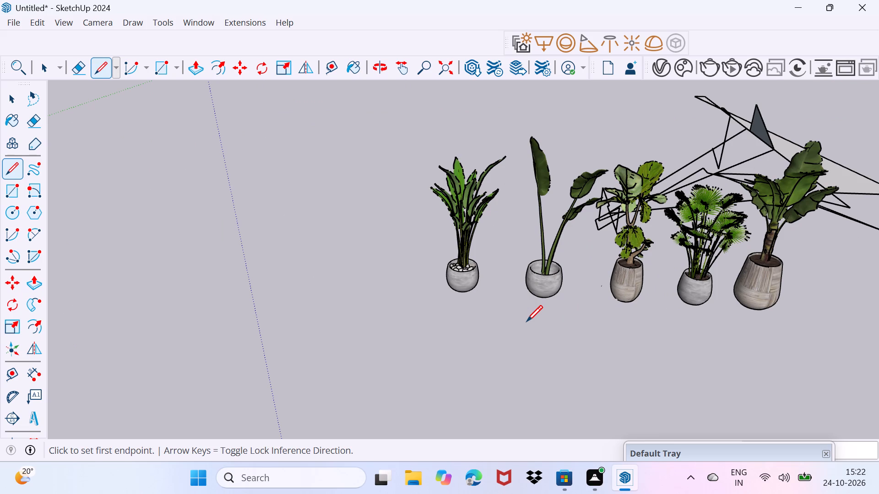
key(space)
middle_drag(650, 326, 406, 344)
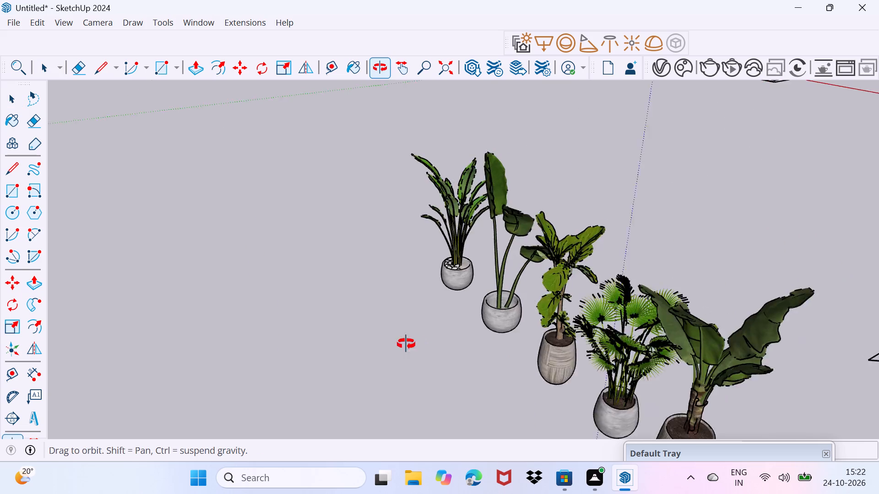
middle_drag(406, 344, 364, 327)
scroll(364, 323, down, 12)
middle_drag(510, 380, 510, 380)
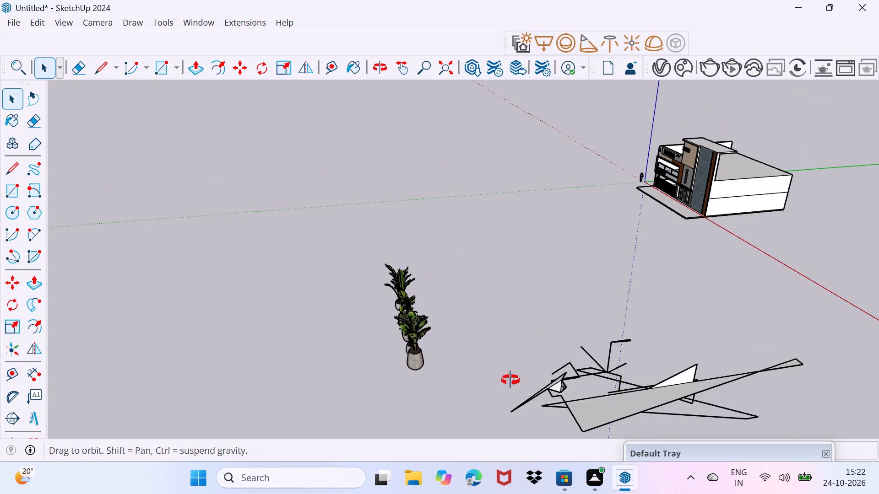
middle_drag(510, 380, 601, 289)
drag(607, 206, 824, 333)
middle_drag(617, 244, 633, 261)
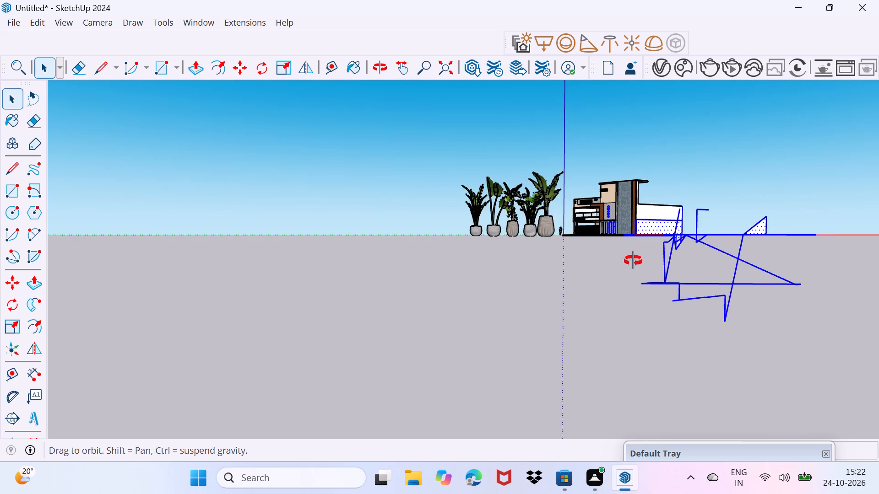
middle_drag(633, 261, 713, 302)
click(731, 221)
Delete the large triangular face and most of the sketched lines beside the potted plants.
drag(705, 237, 732, 269)
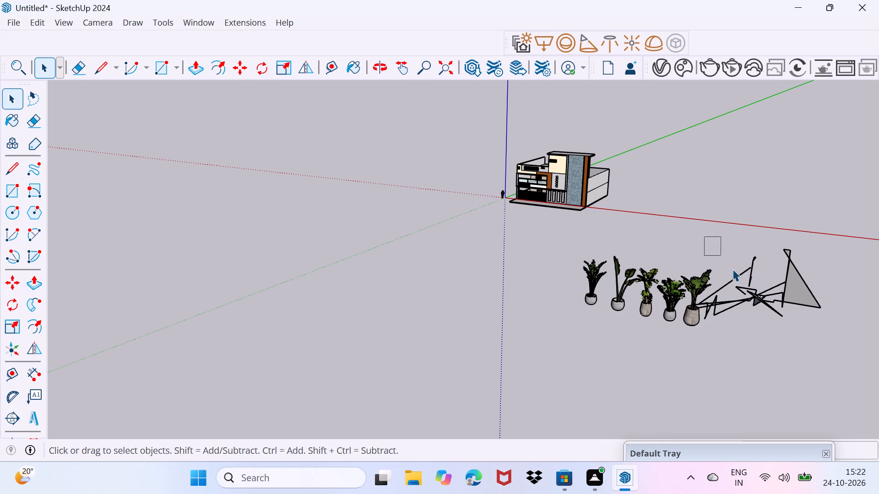
drag(732, 269, 823, 337)
scroll(750, 292, up, 3)
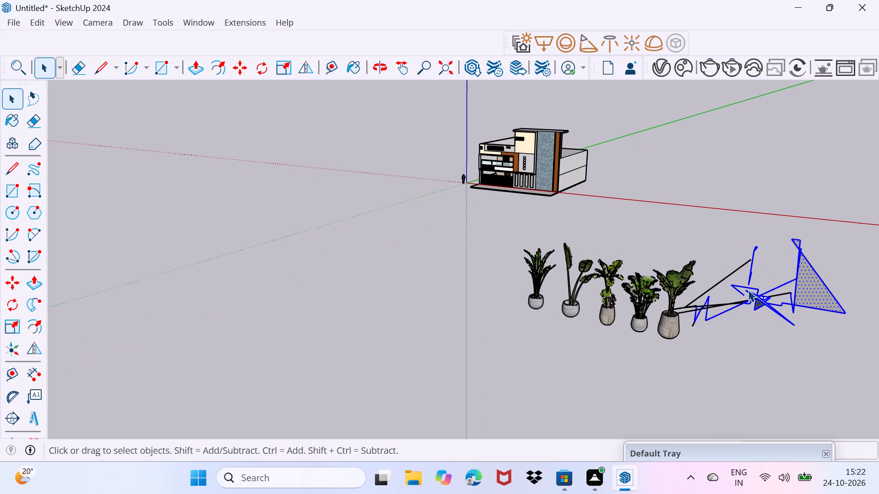
key(Delete)
key(BackSpace)
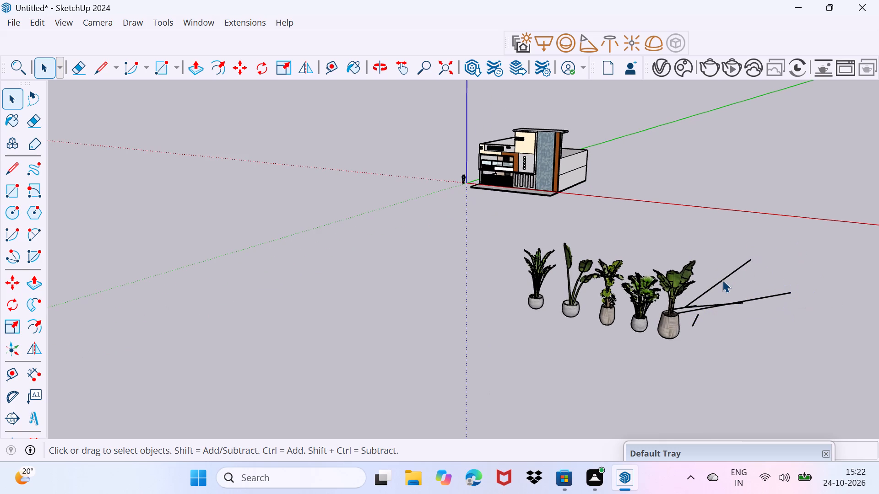
Delete all the leftover sketched lines beside the potted plants.
middle_drag(671, 322, 571, 304)
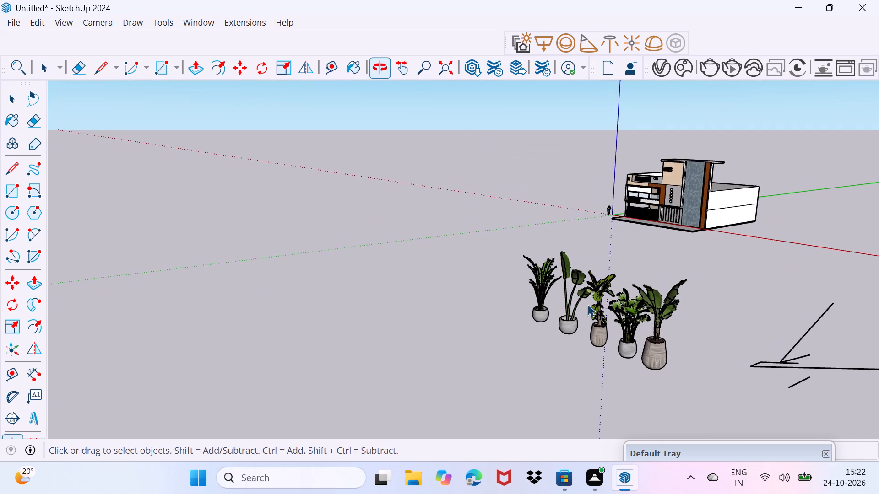
scroll(630, 304, down, 3)
scroll(711, 324, down, 8)
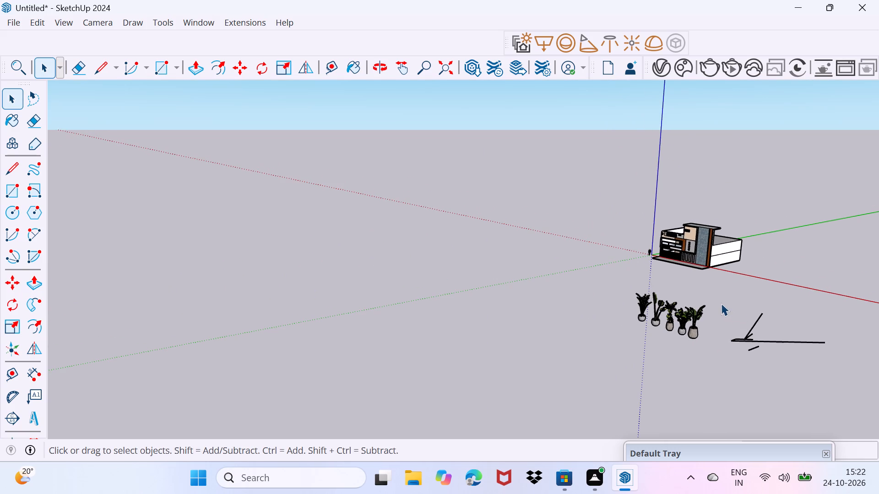
drag(721, 303, 835, 370)
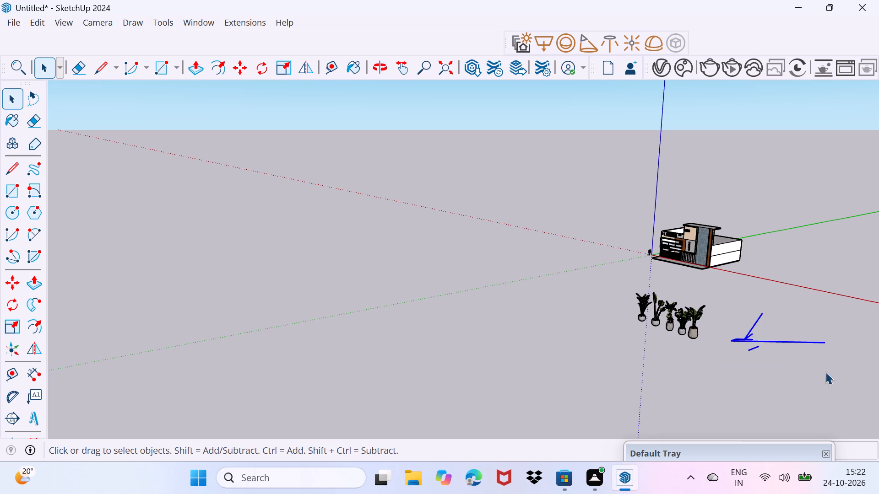
key(Delete)
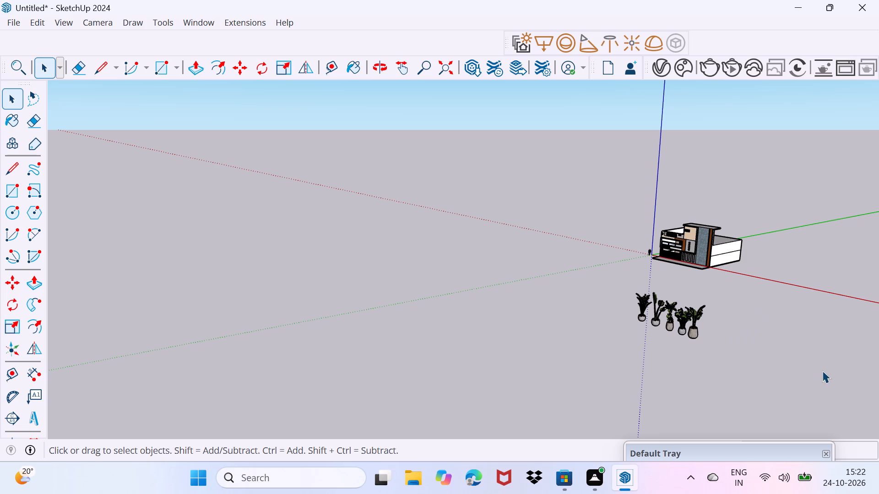
Delete the tall two-leaved plant, second in the row, piece by piece with its pot, stems and leaves.
scroll(601, 362, up, 3)
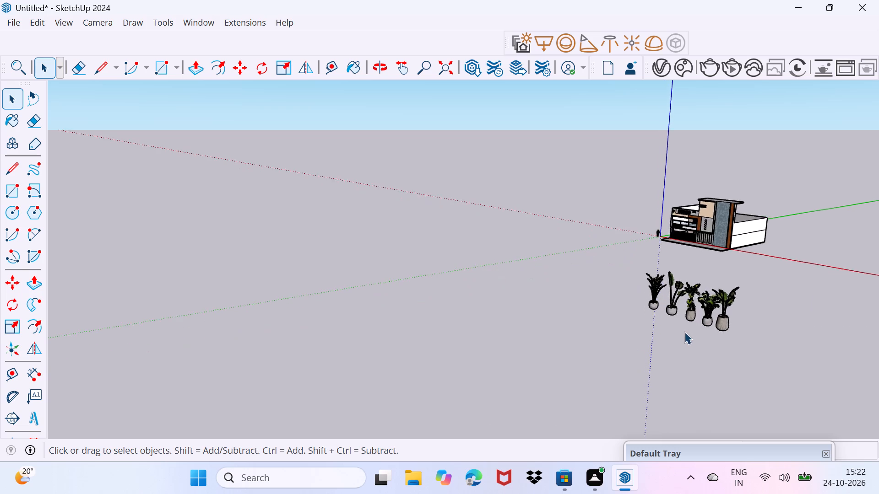
scroll(687, 327, up, 14)
middle_drag(676, 335, 722, 318)
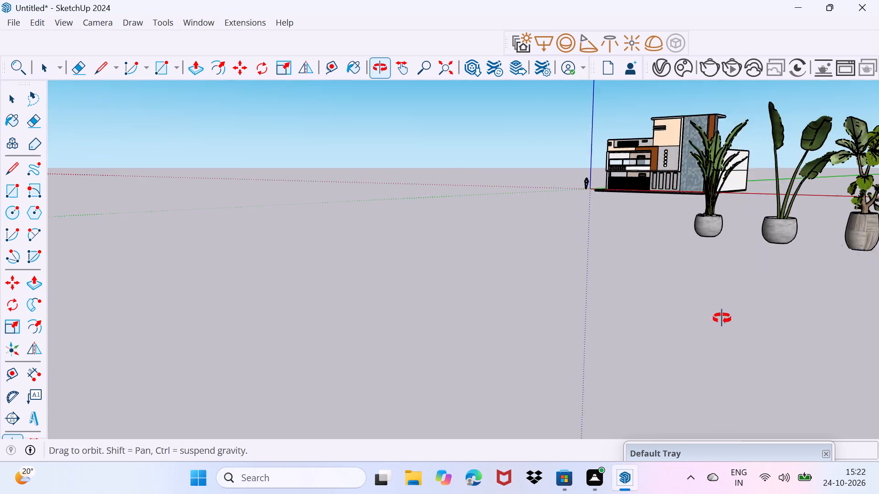
middle_drag(722, 318, 718, 317)
click(771, 215)
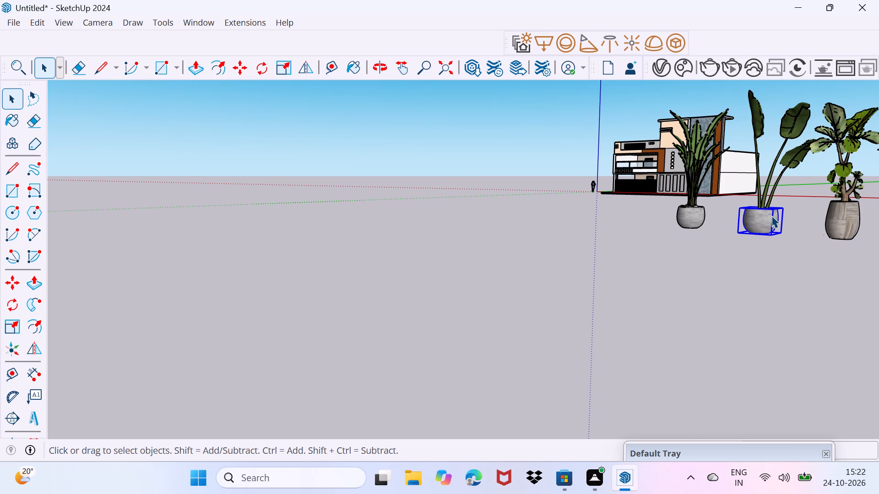
key(Delete)
click(771, 193)
key(Delete)
click(767, 177)
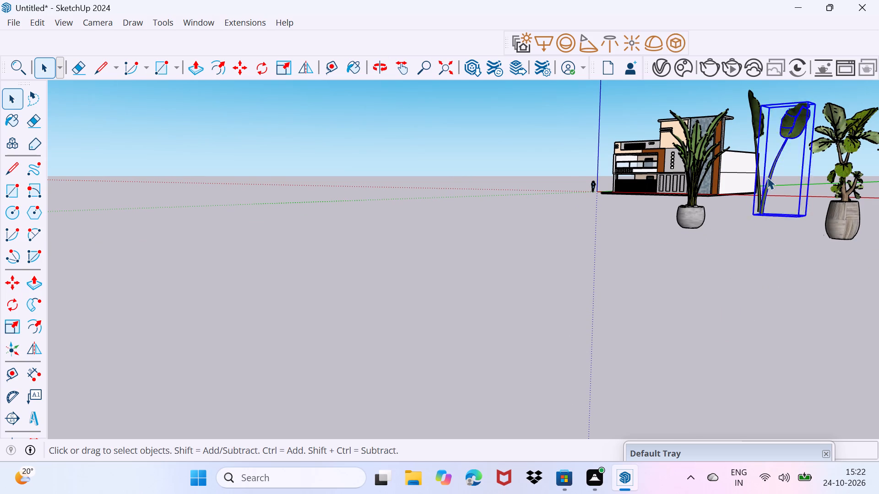
key(Delete)
click(757, 180)
key(Delete)
Delete the grey pot of the fan palm standing between the two wood-textured pots.
middle_drag(757, 199, 812, 175)
scroll(809, 175, down, 15)
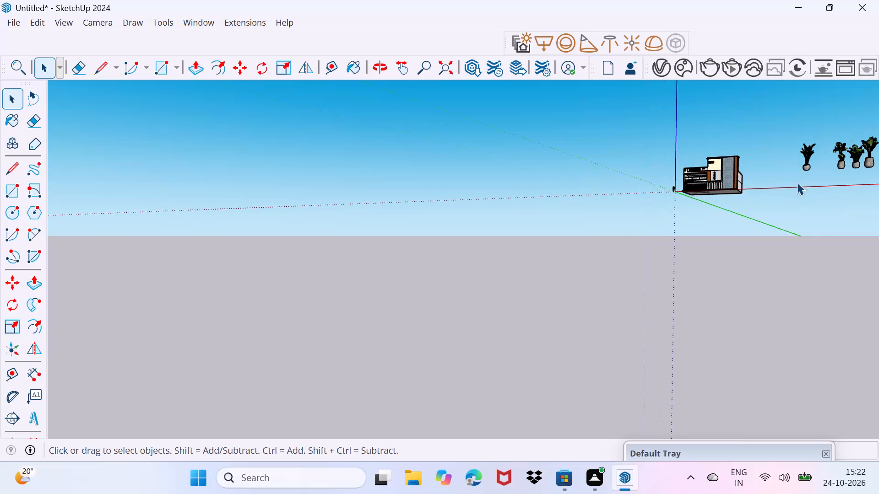
shift+middle_drag(797, 183, 600, 220)
middle_drag(645, 246, 830, 214)
scroll(658, 199, up, 15)
middle_drag(658, 226, 669, 269)
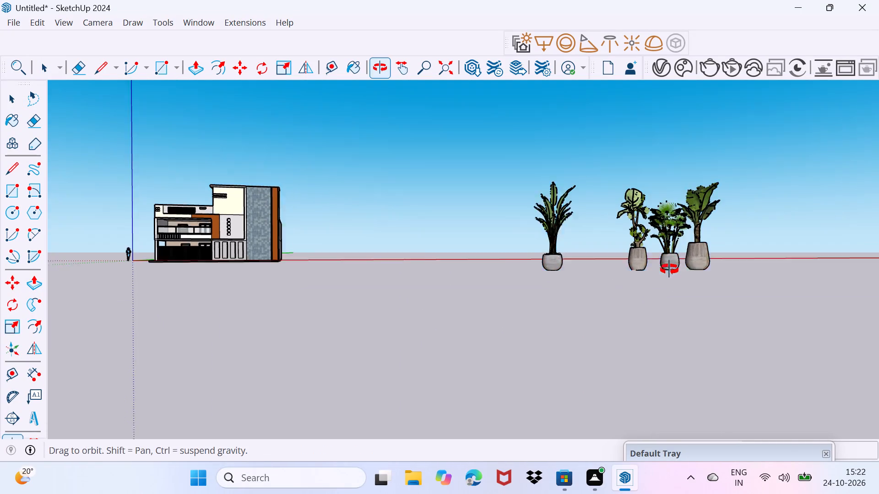
middle_drag(669, 269, 670, 270)
click(677, 277)
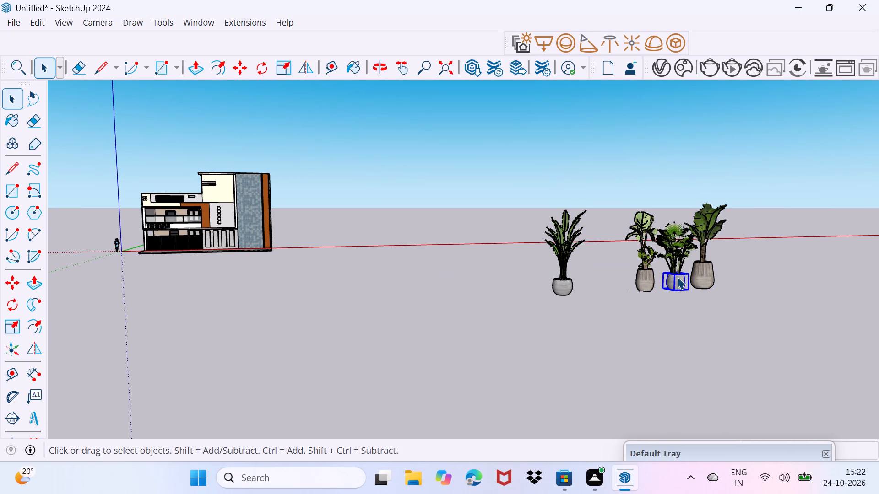
click(677, 277)
key(Delete)
Delete a stalk and other pieces of the fan palm's foliage, and exit any component opened for editing.
click(676, 256)
key(Delete)
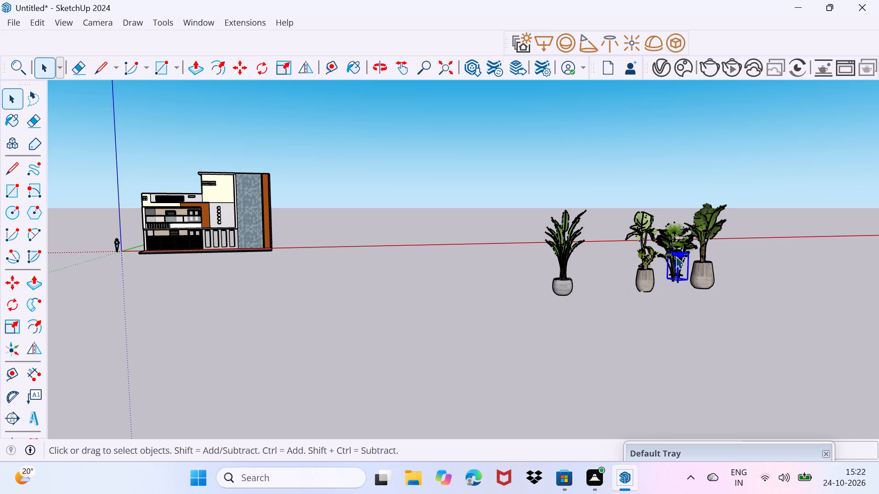
click(681, 246)
key(Delete)
click(681, 246)
key(Delete)
click(681, 246)
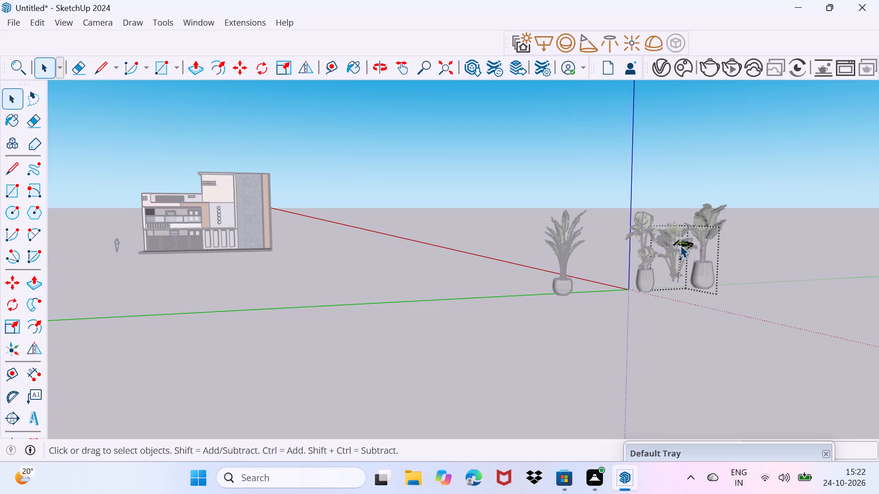
drag(692, 350, 697, 332)
click(689, 341)
click(689, 338)
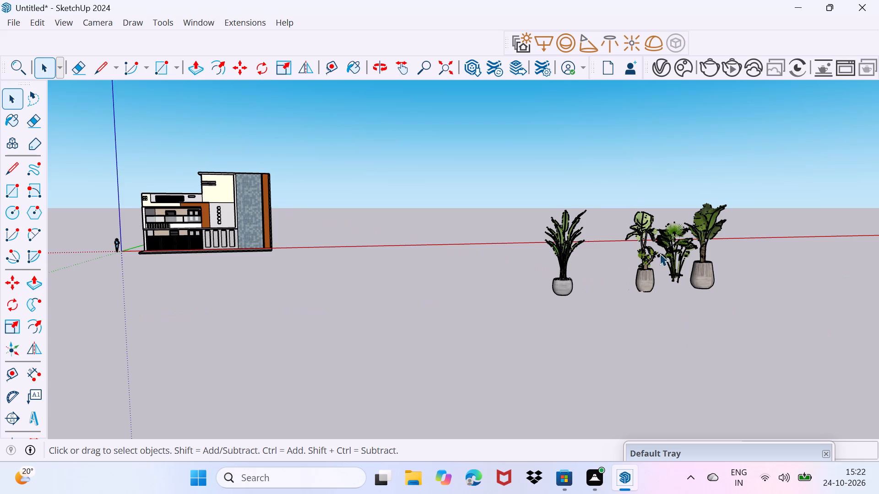
Delete several upper fronds and leaf pieces of the pot-less fan palm one at a time.
scroll(662, 251, up, 9)
click(683, 249)
key(Delete)
click(709, 220)
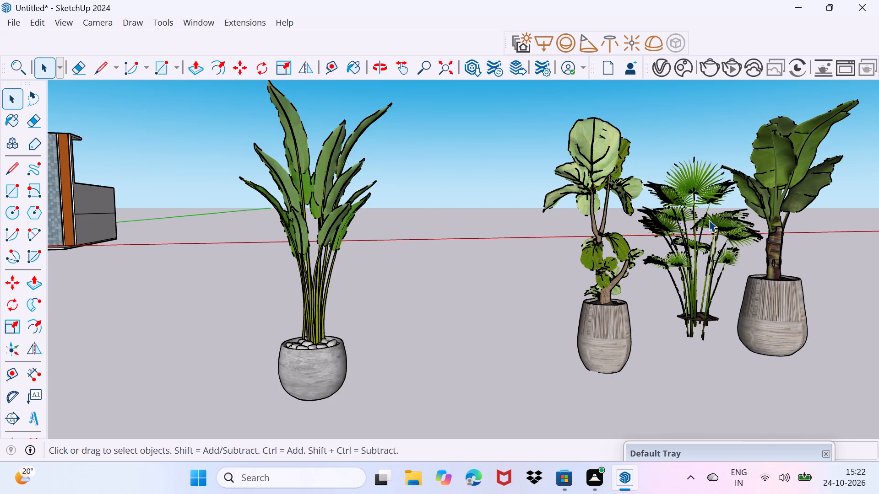
key(Delete)
click(690, 225)
key(Delete)
click(692, 232)
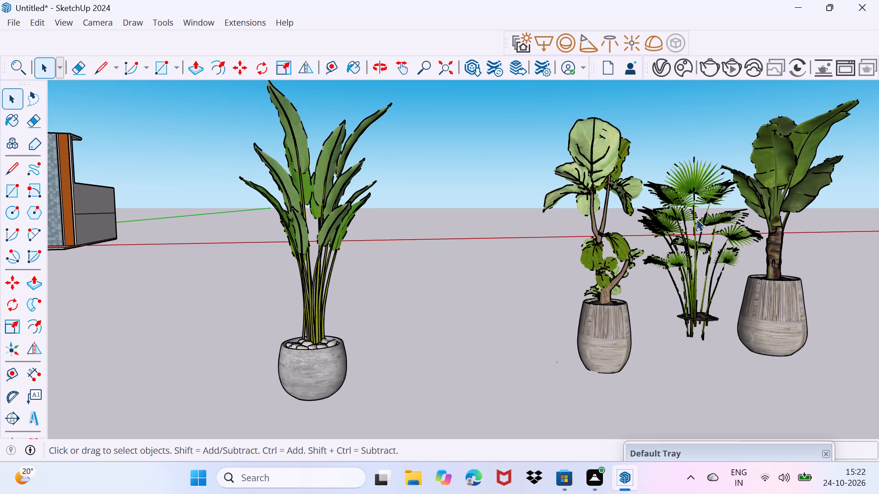
click(684, 206)
key(Delete)
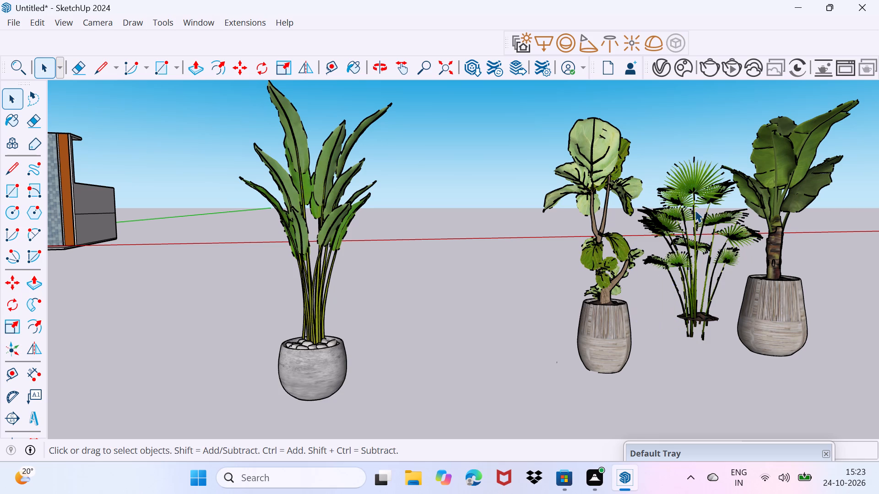
click(704, 189)
key(Delete)
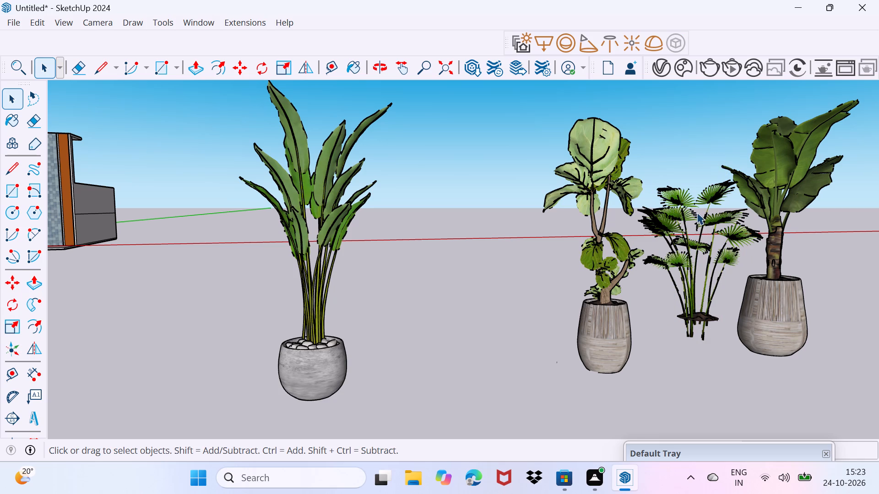
click(697, 212)
key(Delete)
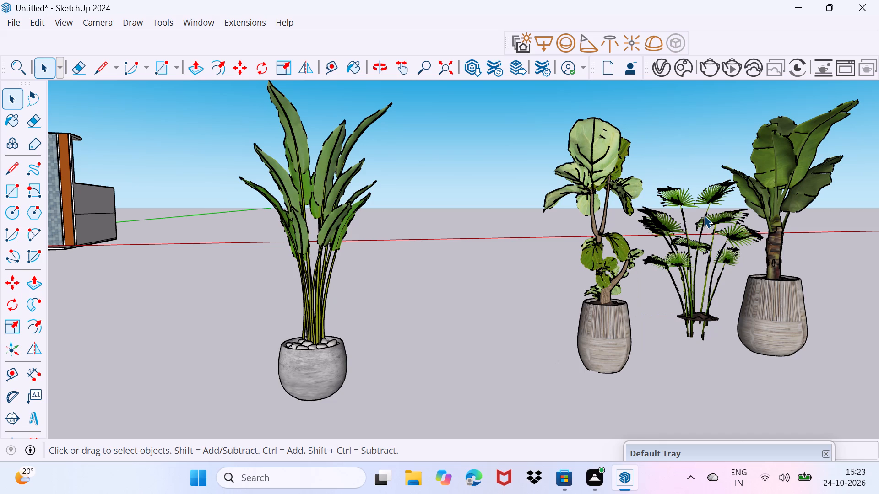
Delete the fan palm's soil disc together with several of its stems and fronds as one multiple selection.
scroll(704, 309, up, 9)
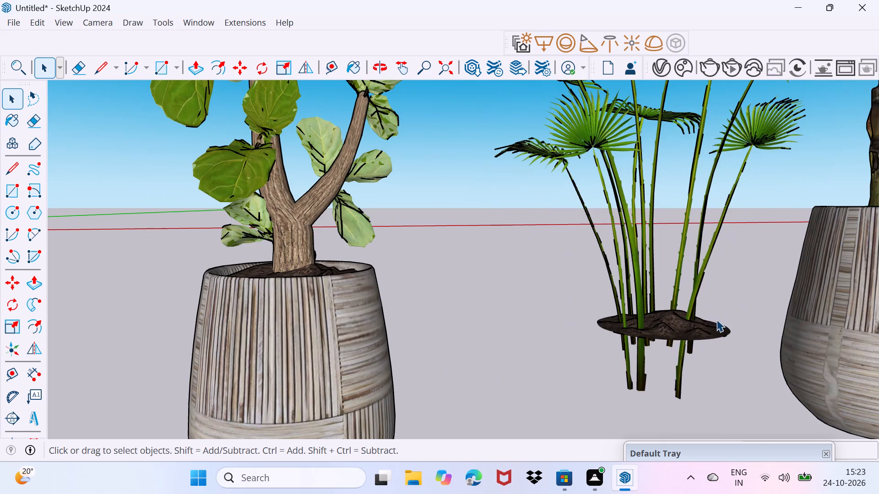
click(697, 328)
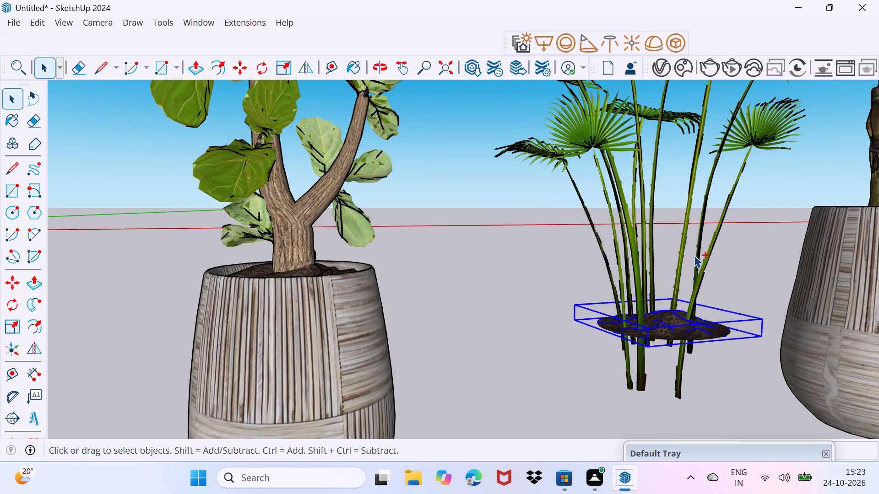
ctrl+click(694, 255)
ctrl+click(680, 252)
ctrl+click(622, 220)
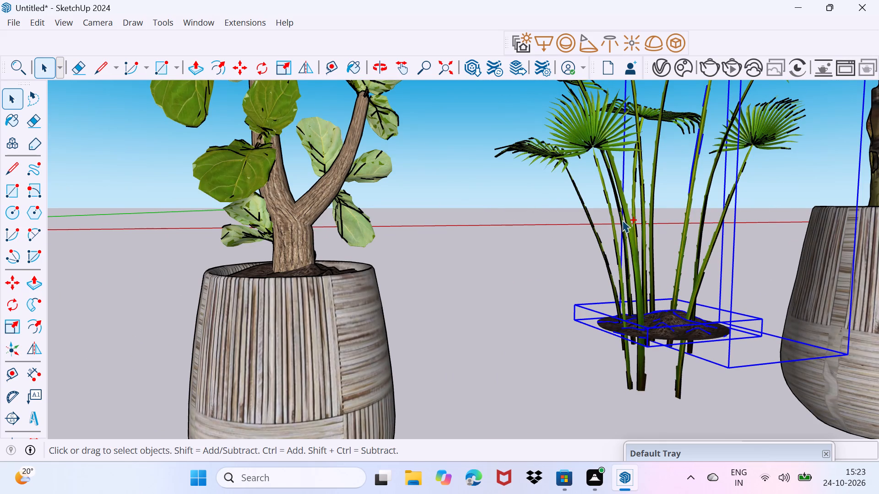
ctrl+click(652, 108)
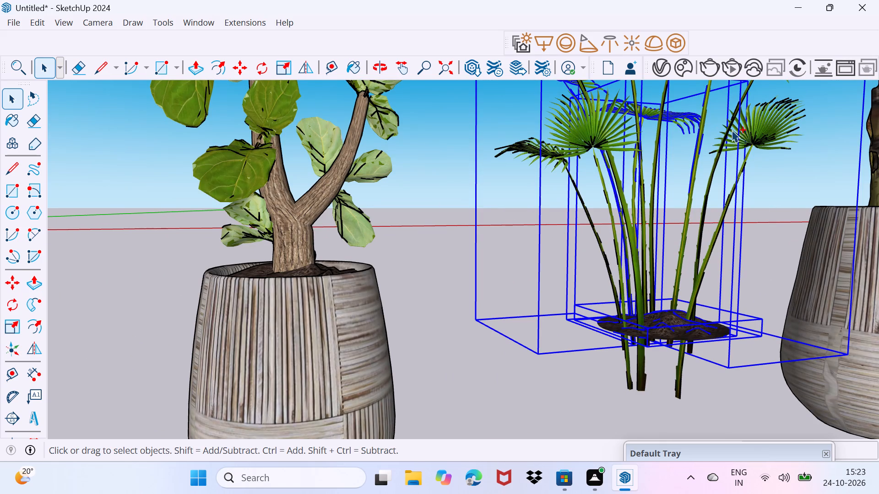
ctrl+click(757, 129)
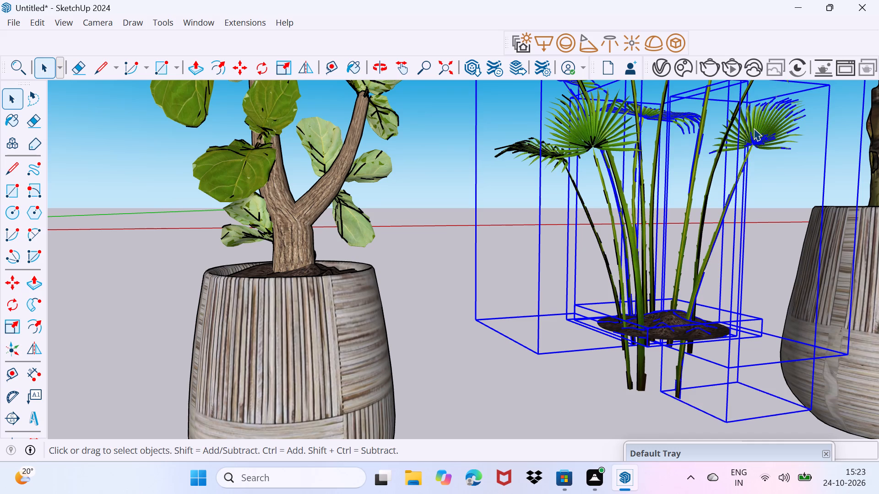
key(Delete)
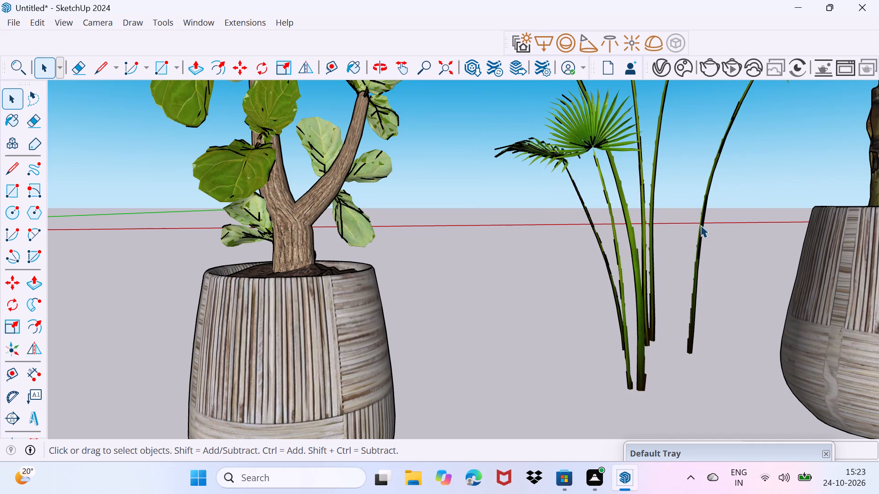
Select all the remaining fan palm stems and fronds together and delete them.
click(700, 225)
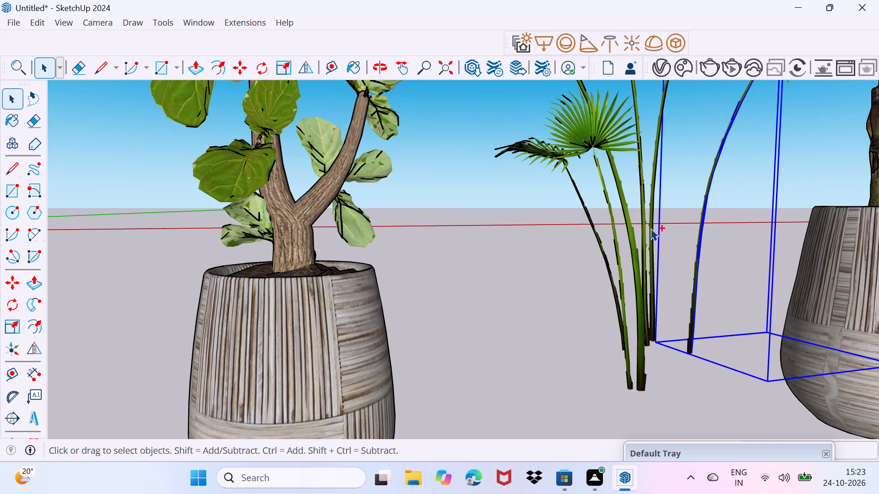
ctrl+click(653, 226)
ctrl+click(646, 223)
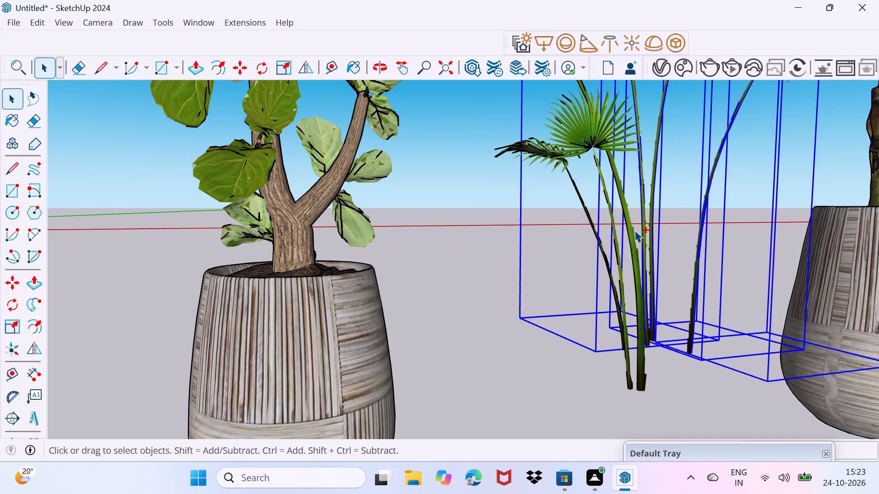
ctrl+click(635, 230)
ctrl+click(614, 227)
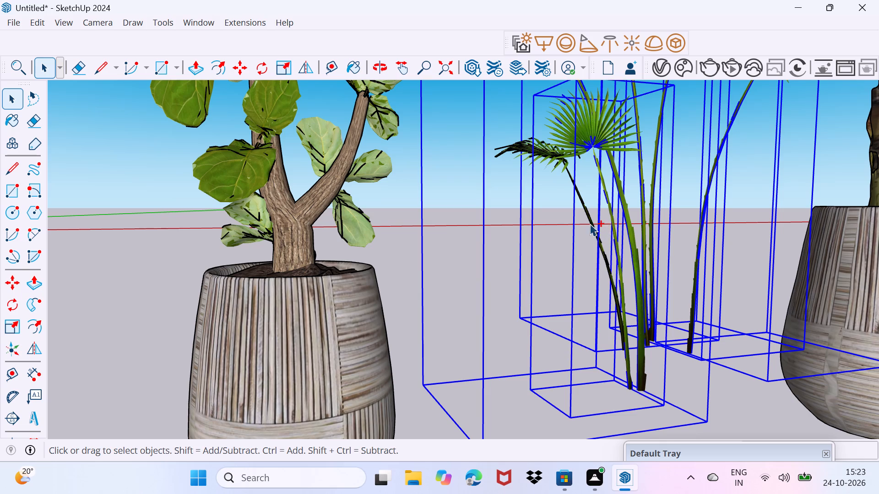
ctrl+click(591, 222)
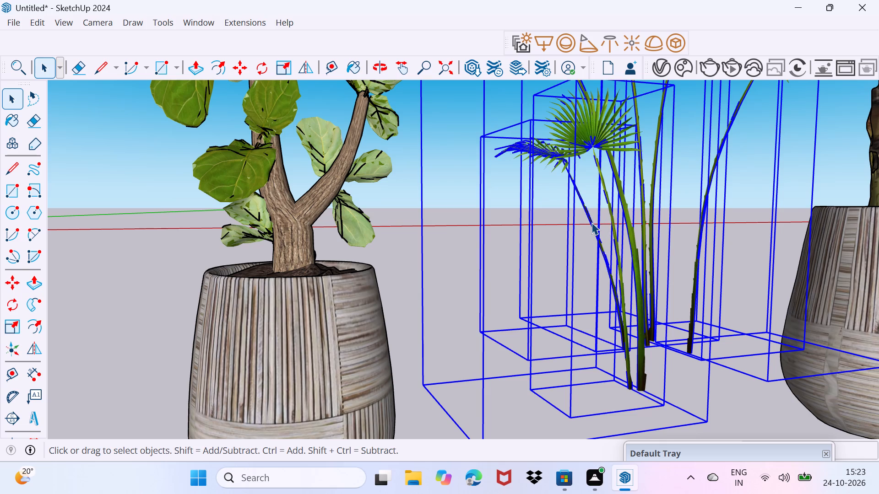
key(Delete)
Move the whole round-leaved plant with its wood-textured pot from the plant row to the glass-railed first-floor balcony of the house.
scroll(667, 255, down, 7)
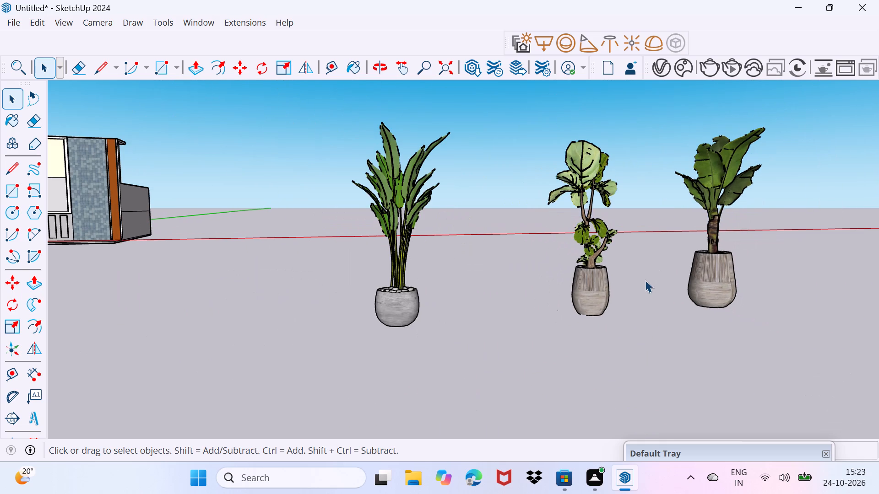
key(space)
drag(501, 125, 572, 279)
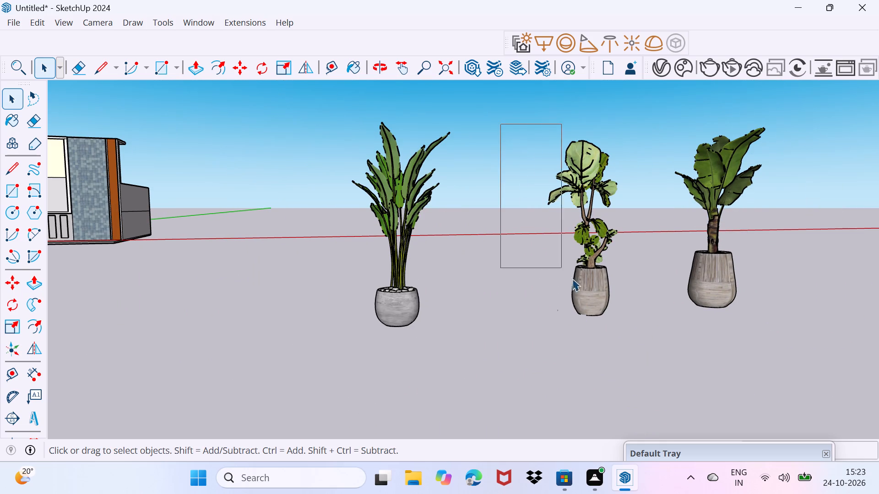
drag(572, 279, 641, 347)
scroll(588, 310, up, 2)
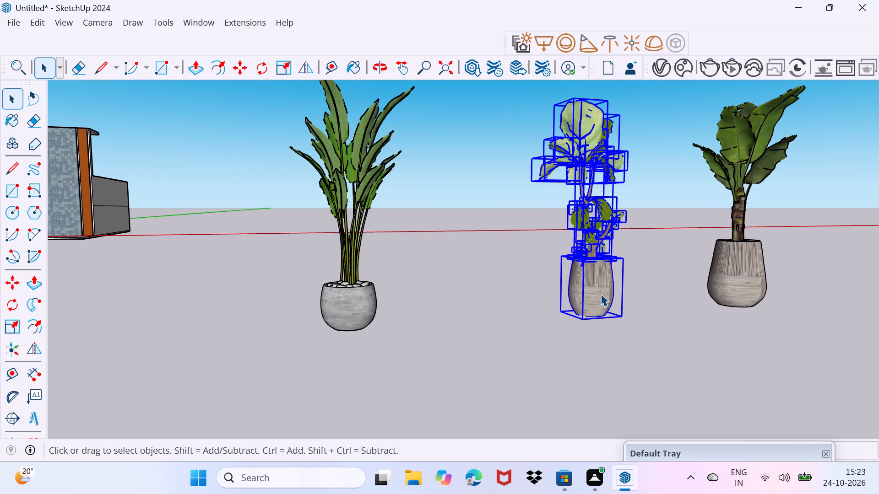
key(m)
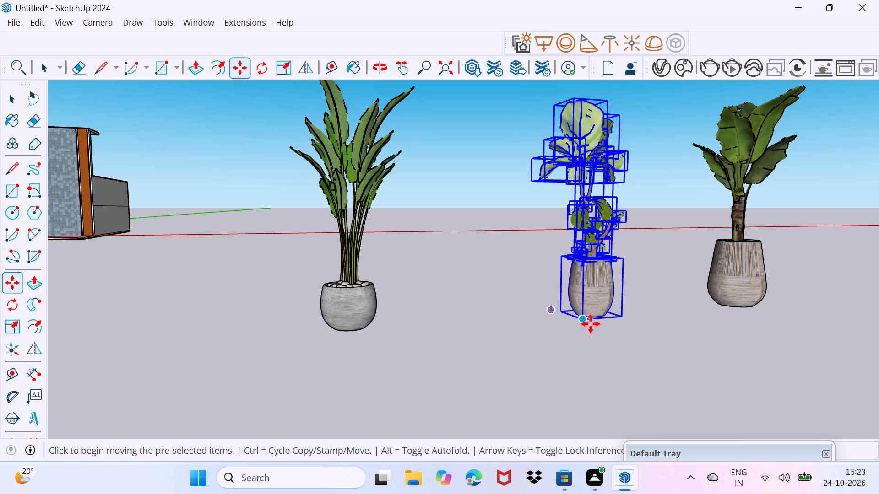
click(591, 324)
scroll(365, 338, down, 7)
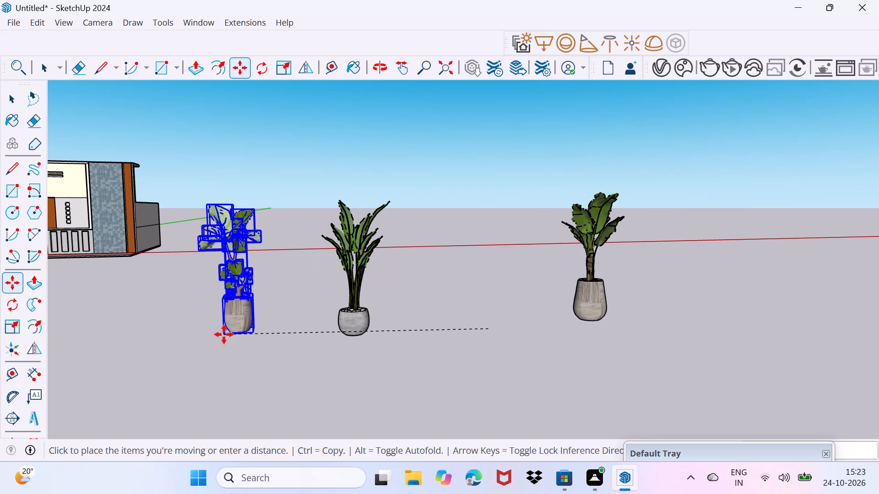
middle_drag(224, 334, 304, 358)
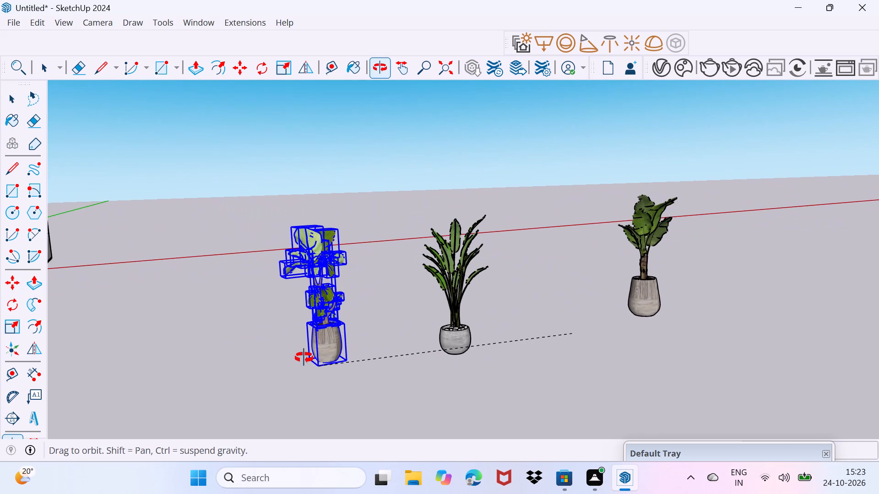
middle_drag(304, 358, 318, 364)
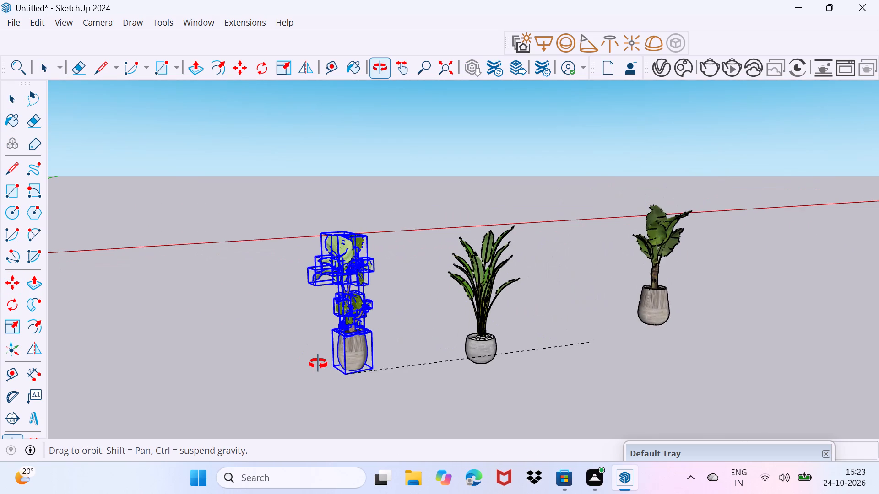
middle_drag(318, 364, 584, 317)
scroll(586, 318, down, 5)
scroll(111, 257, up, 2)
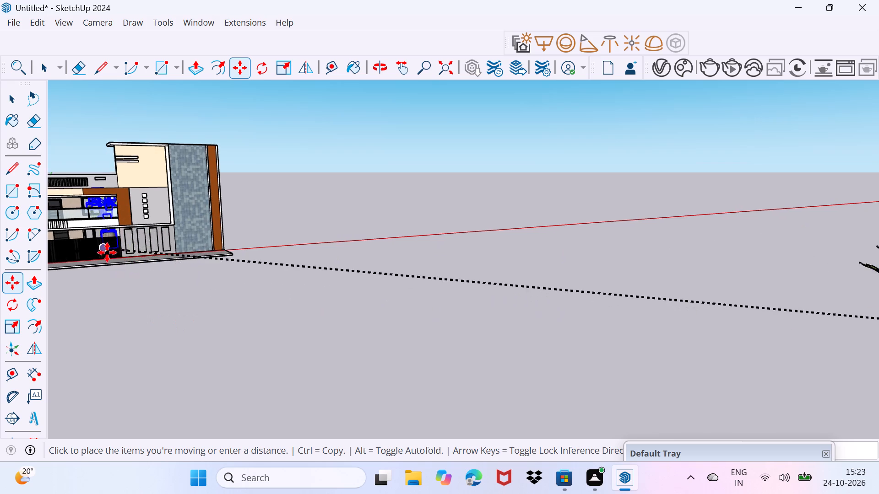
shift+middle_drag(107, 252, 331, 322)
scroll(234, 291, up, 4)
scroll(323, 327, up, 8)
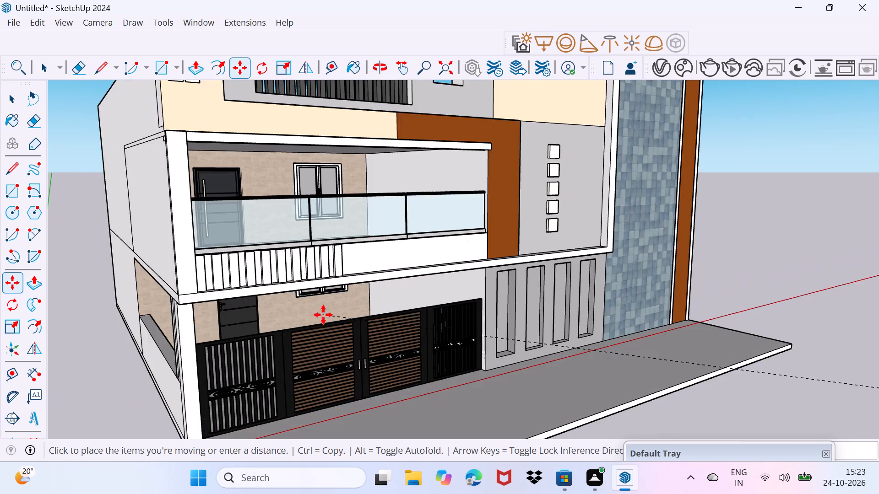
middle_drag(300, 315, 247, 348)
scroll(189, 273, up, 6)
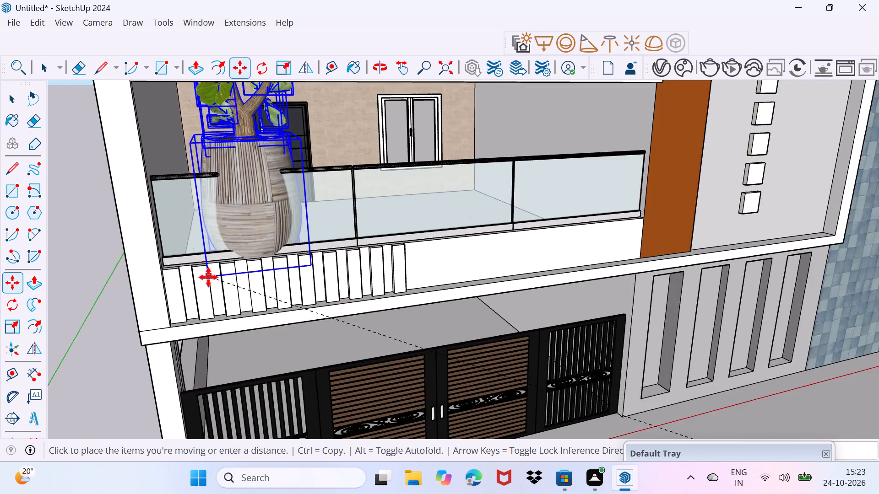
scroll(203, 275, up, 10)
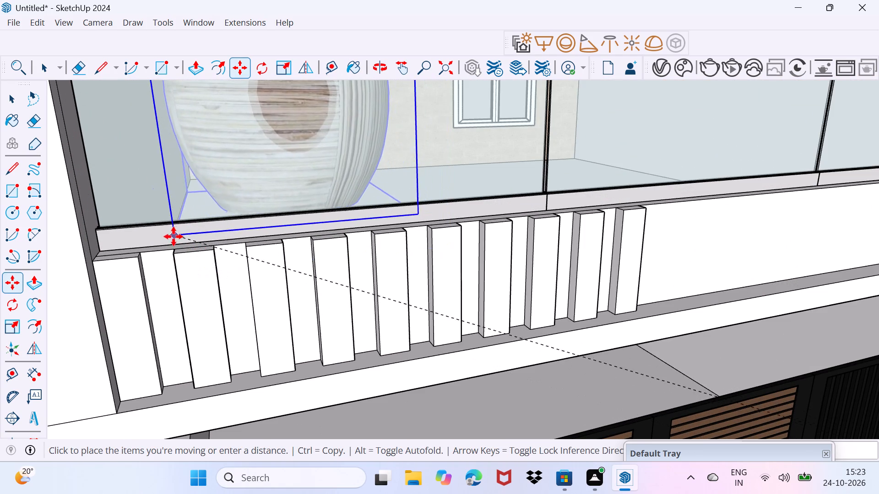
click(144, 243)
Scale the moved plant and pot down uniformly from a corner so it fits the balcony.
scroll(185, 219, down, 7)
middle_drag(233, 235, 278, 246)
scroll(278, 246, down, 10)
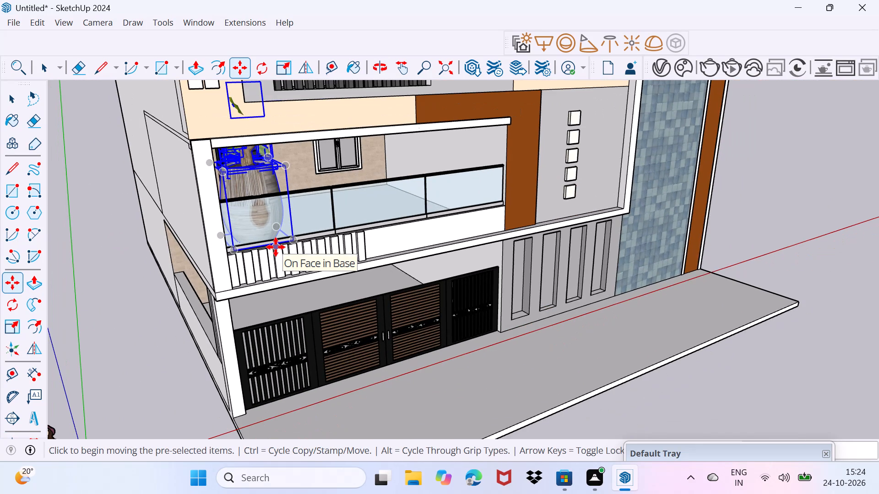
key(s)
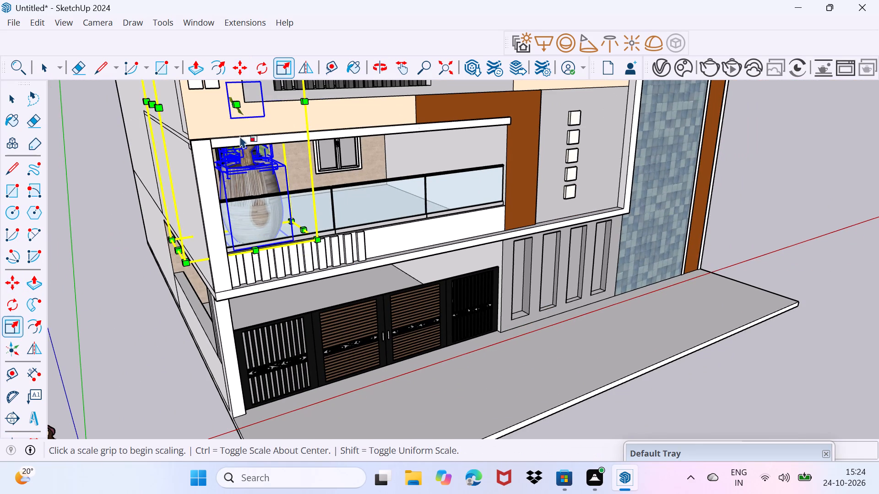
scroll(234, 129, down, 13)
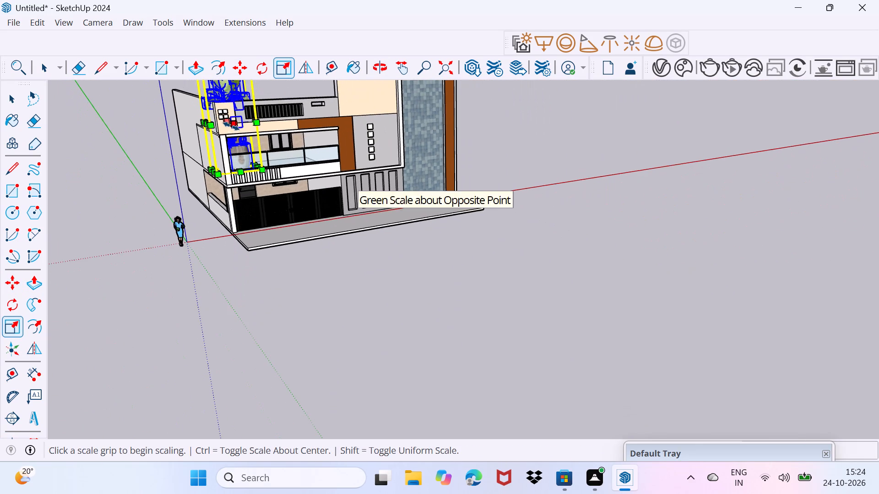
scroll(226, 91, down, 2)
middle_drag(232, 113, 244, 197)
scroll(233, 188, up, 3)
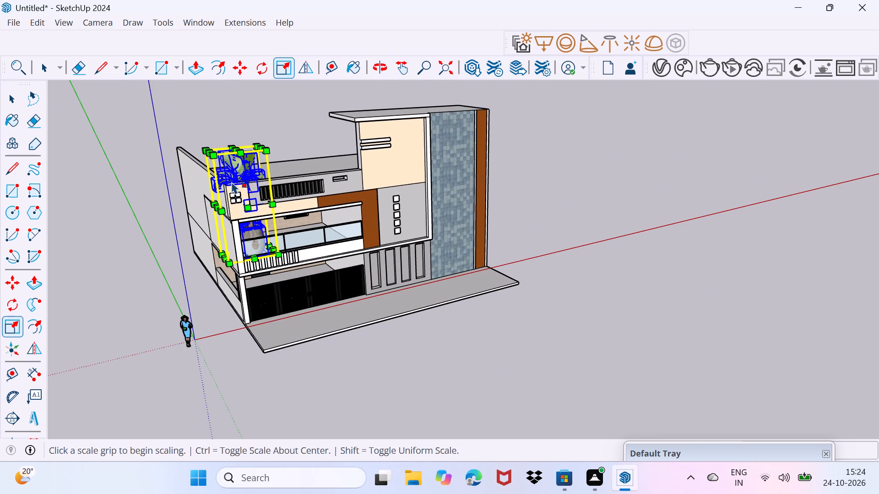
drag(215, 154, 224, 172)
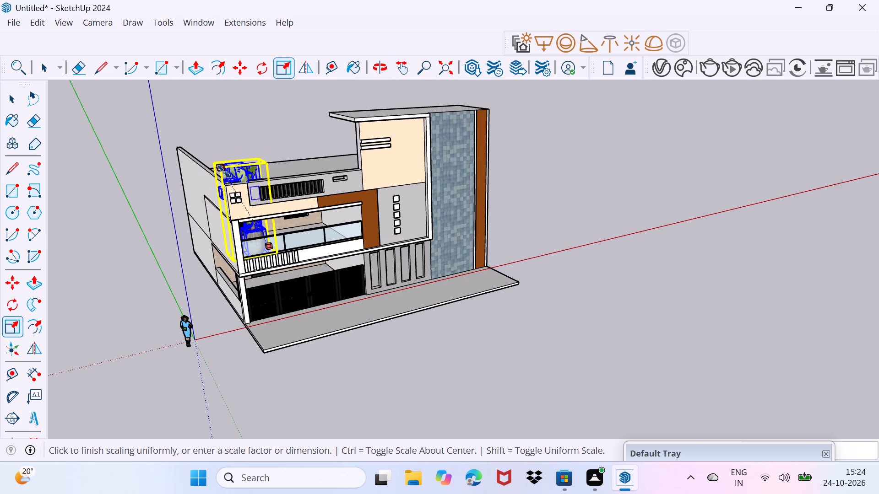
drag(224, 172, 263, 230)
Move the reduced plant behind the glass railing, into the balcony's front corner on the dark door's side.
scroll(278, 264, up, 13)
scroll(205, 231, up, 2)
middle_drag(206, 230, 251, 235)
key(m)
scroll(248, 247, up, 3)
click(250, 244)
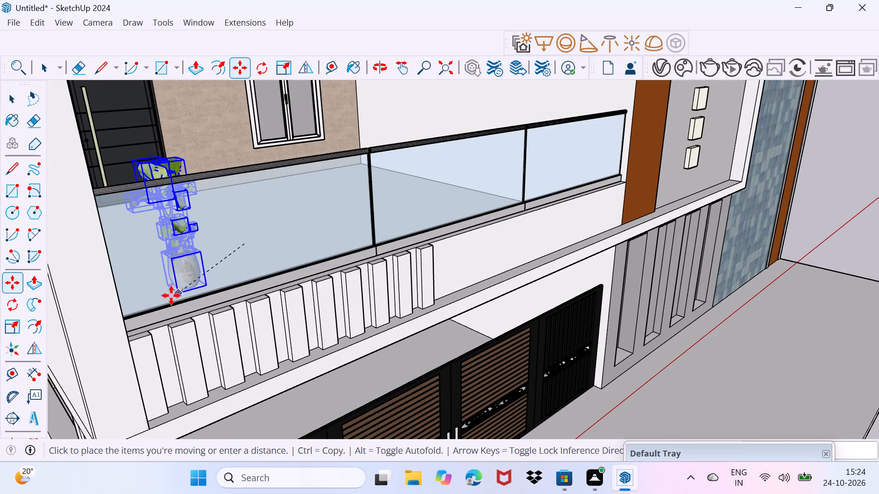
click(152, 300)
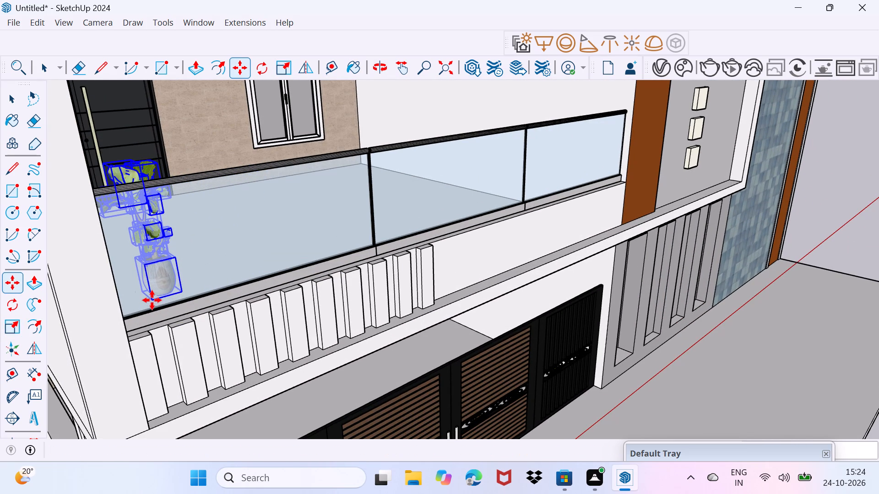
Copy the potted plant along the railing to beside the post between the second and third glass panels, and clear the selection.
click(186, 292)
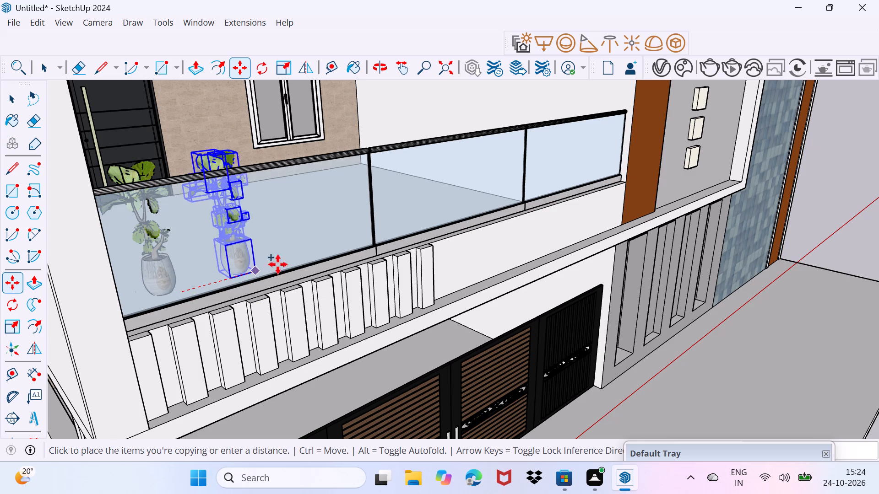
click(531, 199)
key(space)
drag(464, 242, 487, 211)
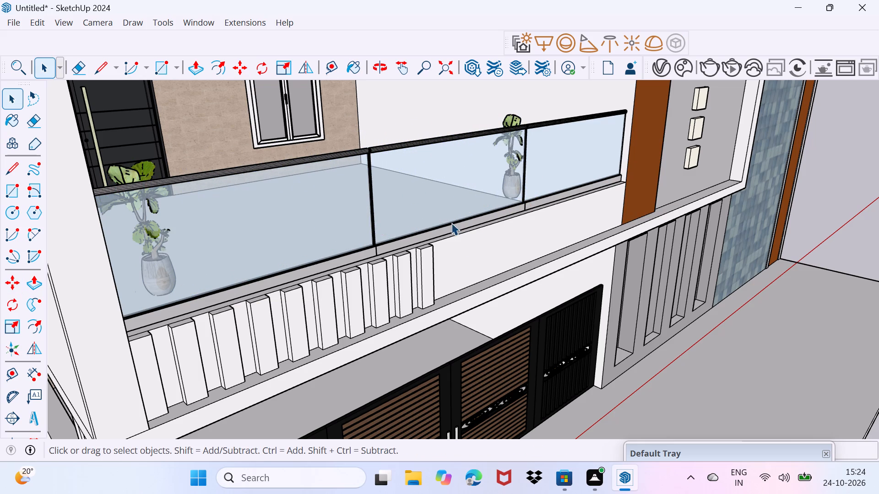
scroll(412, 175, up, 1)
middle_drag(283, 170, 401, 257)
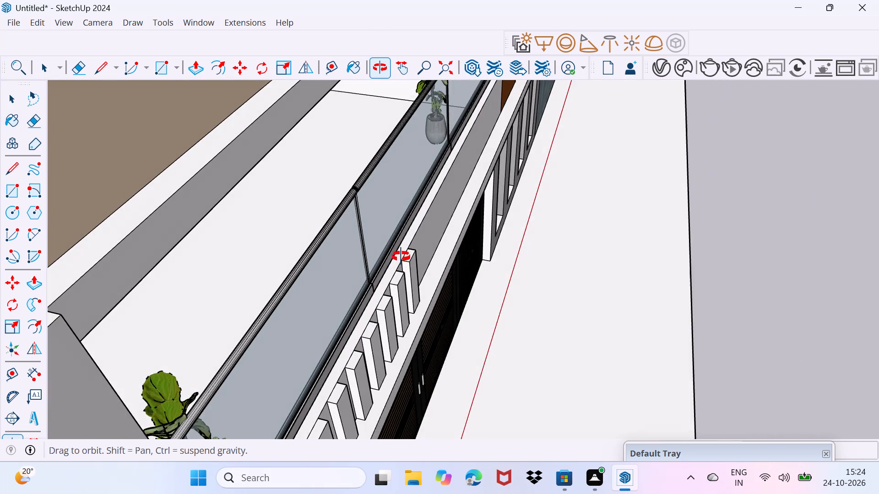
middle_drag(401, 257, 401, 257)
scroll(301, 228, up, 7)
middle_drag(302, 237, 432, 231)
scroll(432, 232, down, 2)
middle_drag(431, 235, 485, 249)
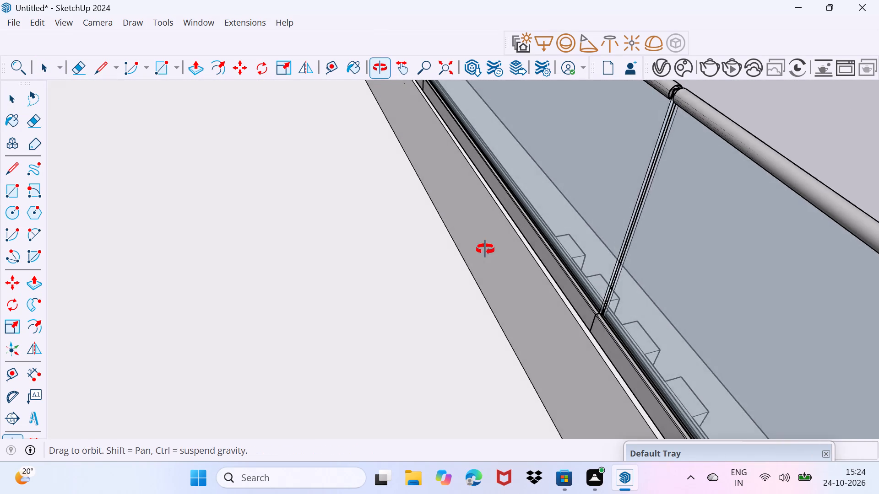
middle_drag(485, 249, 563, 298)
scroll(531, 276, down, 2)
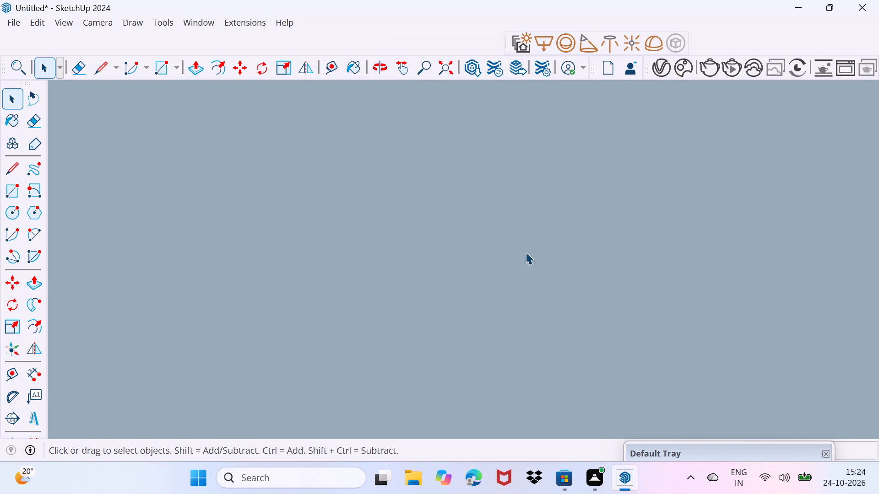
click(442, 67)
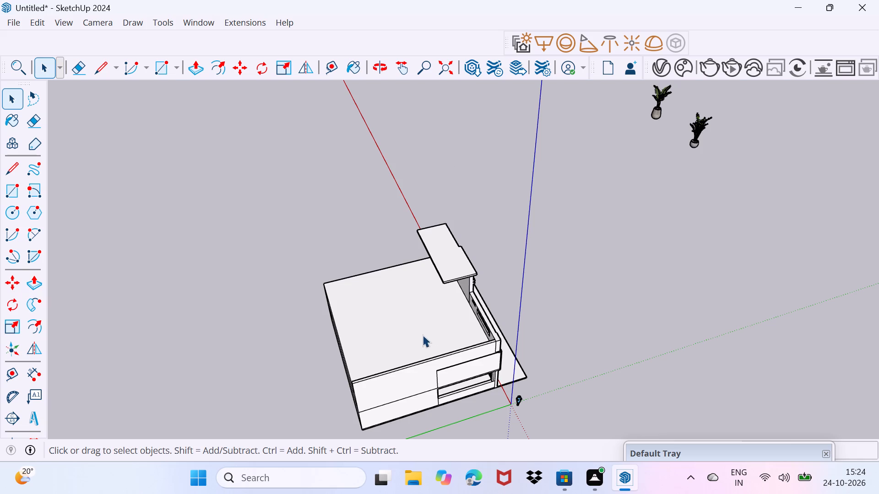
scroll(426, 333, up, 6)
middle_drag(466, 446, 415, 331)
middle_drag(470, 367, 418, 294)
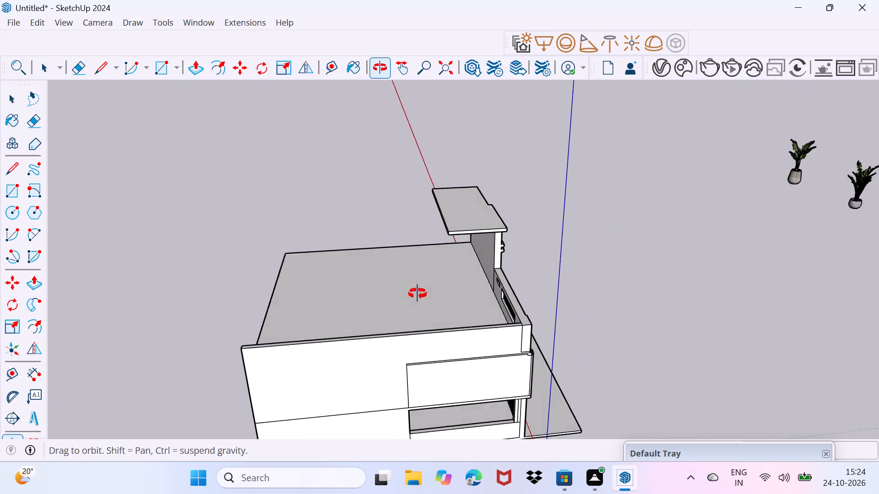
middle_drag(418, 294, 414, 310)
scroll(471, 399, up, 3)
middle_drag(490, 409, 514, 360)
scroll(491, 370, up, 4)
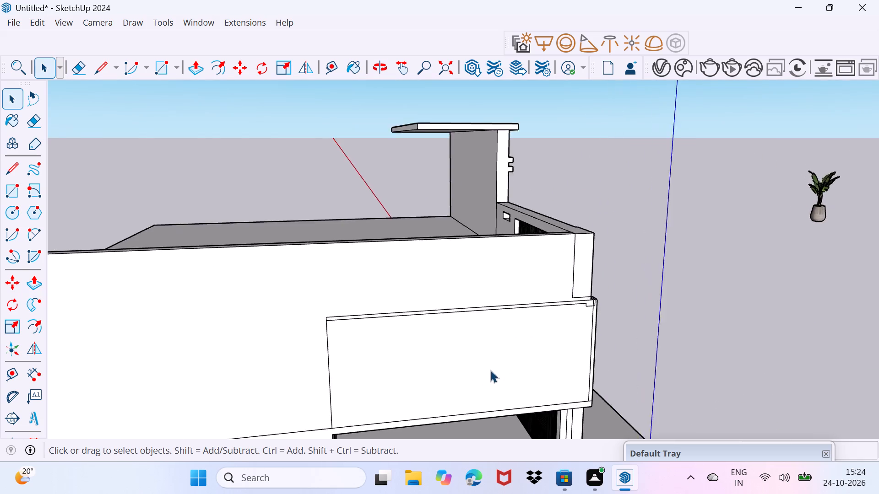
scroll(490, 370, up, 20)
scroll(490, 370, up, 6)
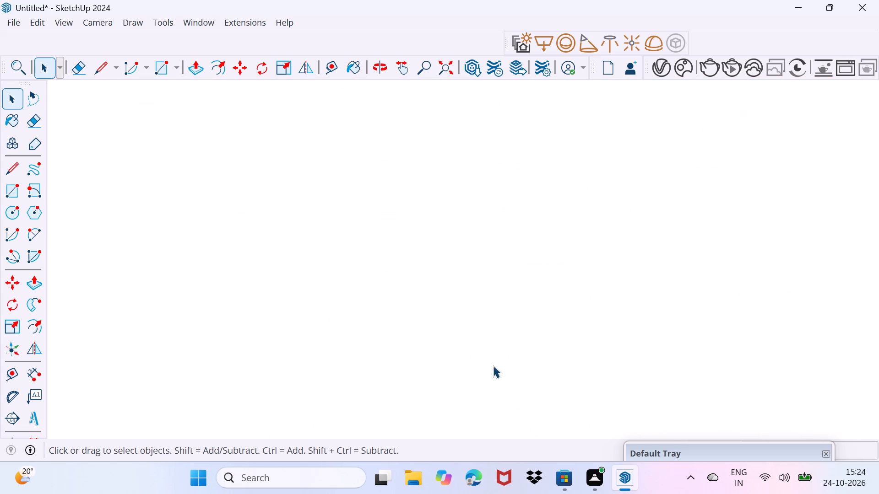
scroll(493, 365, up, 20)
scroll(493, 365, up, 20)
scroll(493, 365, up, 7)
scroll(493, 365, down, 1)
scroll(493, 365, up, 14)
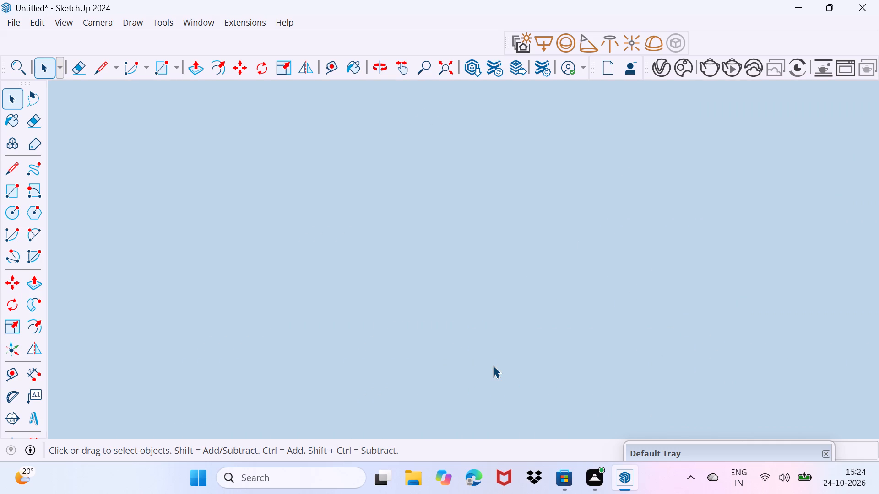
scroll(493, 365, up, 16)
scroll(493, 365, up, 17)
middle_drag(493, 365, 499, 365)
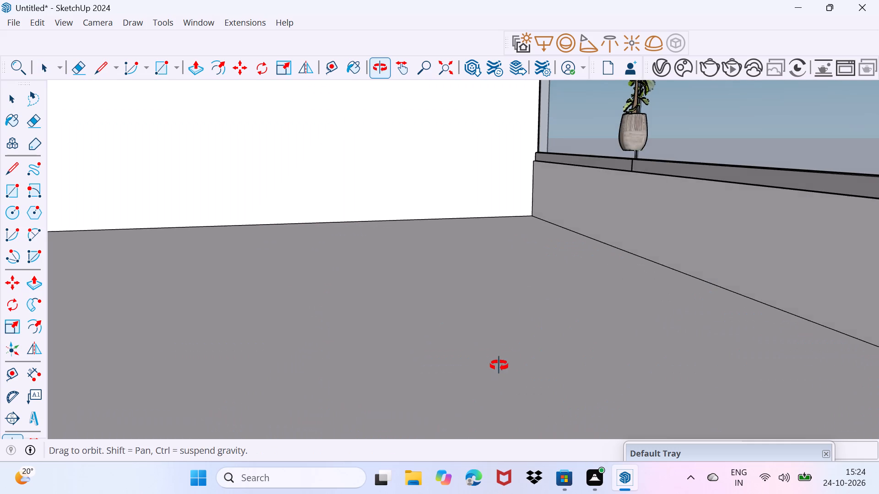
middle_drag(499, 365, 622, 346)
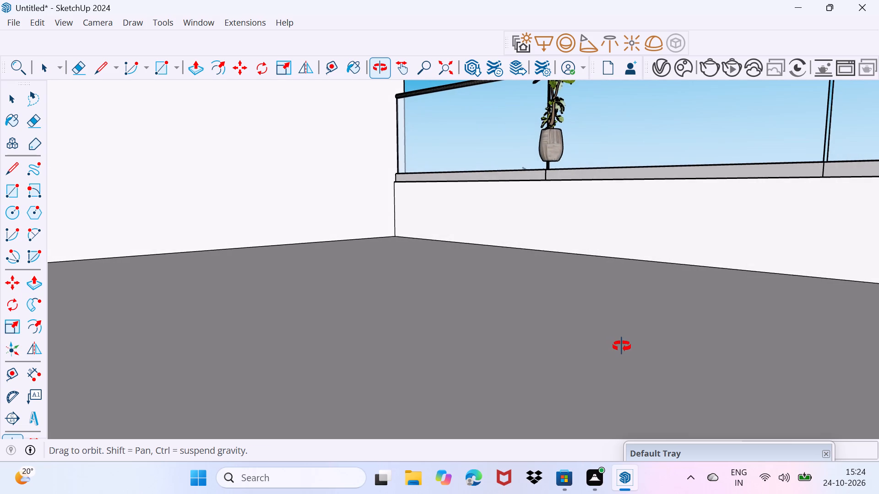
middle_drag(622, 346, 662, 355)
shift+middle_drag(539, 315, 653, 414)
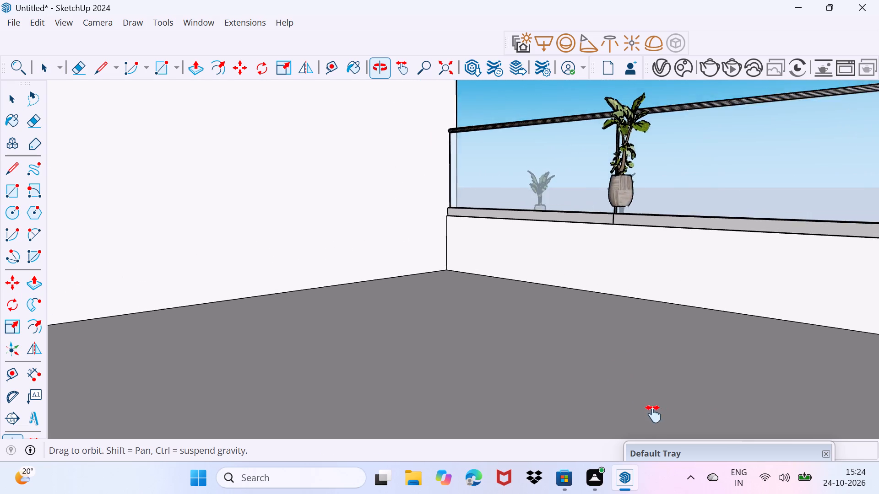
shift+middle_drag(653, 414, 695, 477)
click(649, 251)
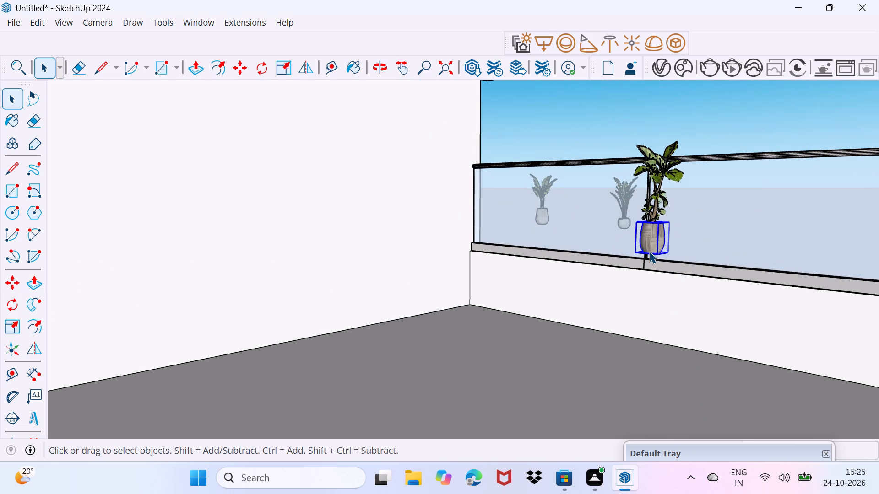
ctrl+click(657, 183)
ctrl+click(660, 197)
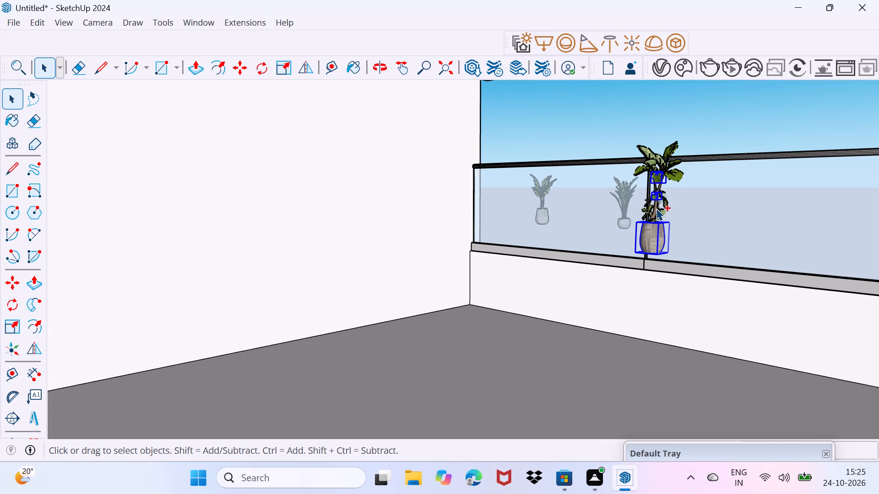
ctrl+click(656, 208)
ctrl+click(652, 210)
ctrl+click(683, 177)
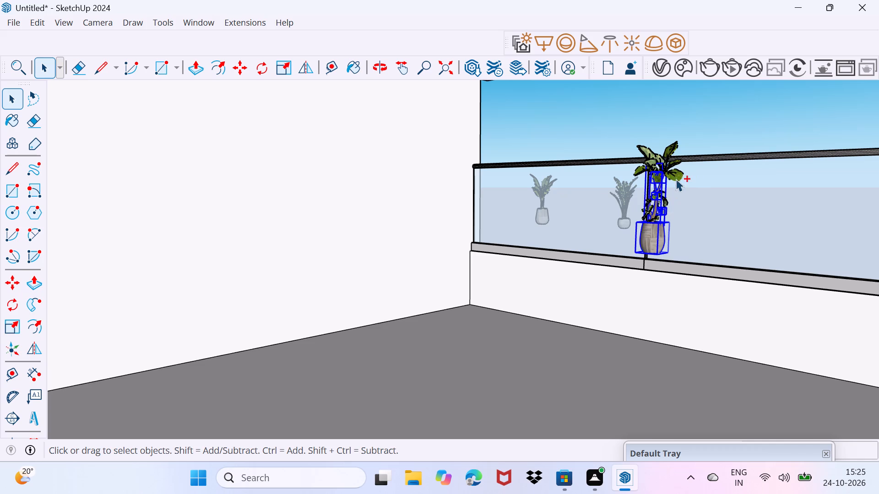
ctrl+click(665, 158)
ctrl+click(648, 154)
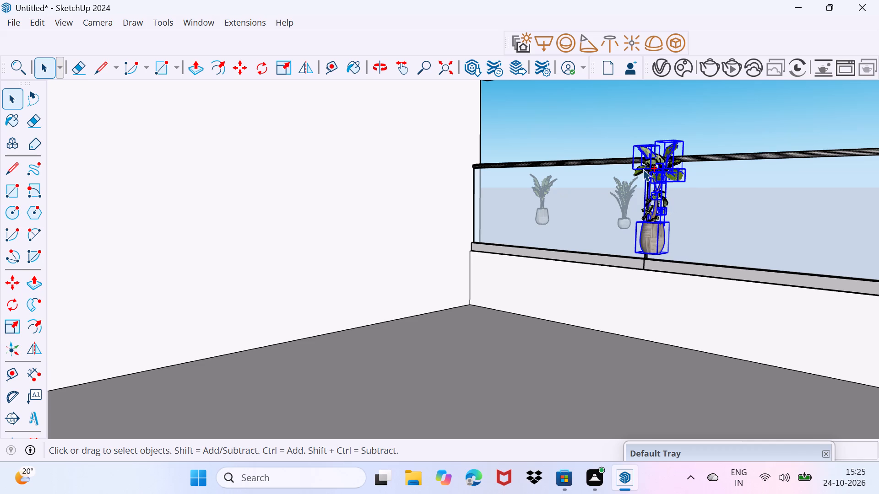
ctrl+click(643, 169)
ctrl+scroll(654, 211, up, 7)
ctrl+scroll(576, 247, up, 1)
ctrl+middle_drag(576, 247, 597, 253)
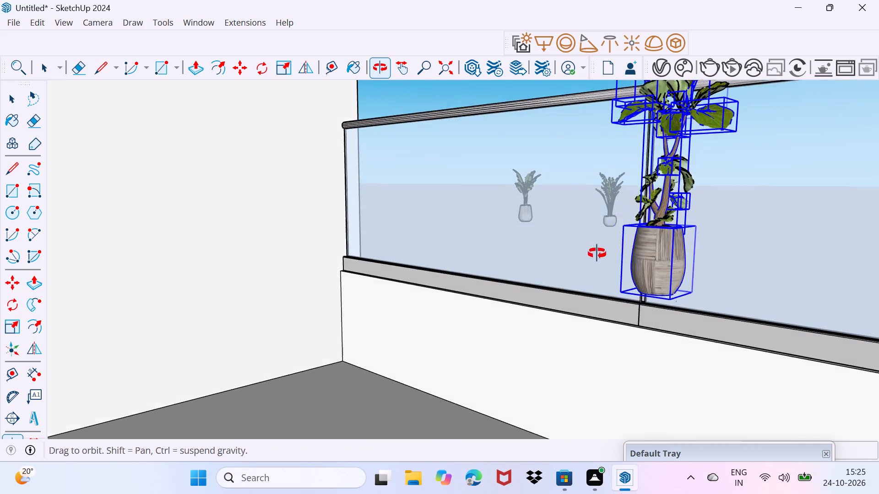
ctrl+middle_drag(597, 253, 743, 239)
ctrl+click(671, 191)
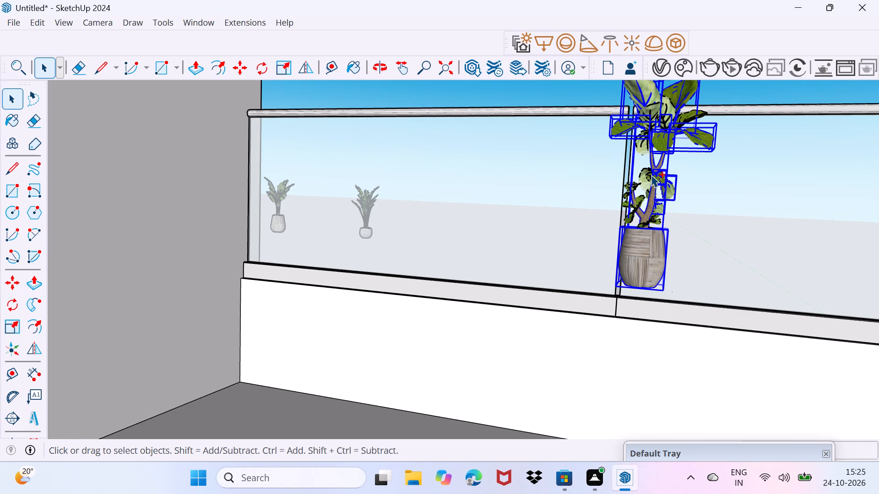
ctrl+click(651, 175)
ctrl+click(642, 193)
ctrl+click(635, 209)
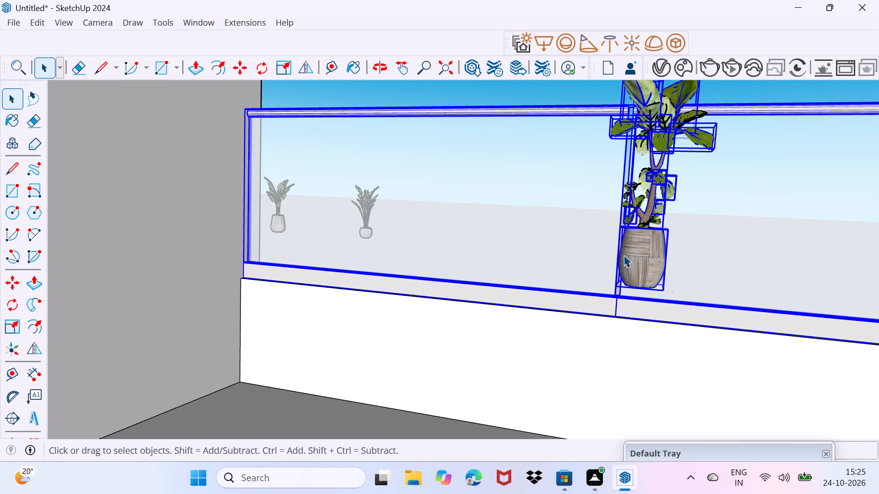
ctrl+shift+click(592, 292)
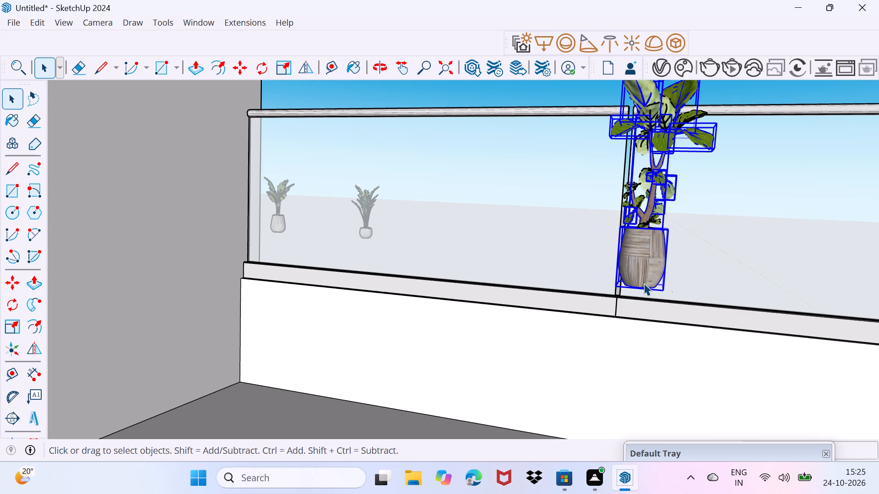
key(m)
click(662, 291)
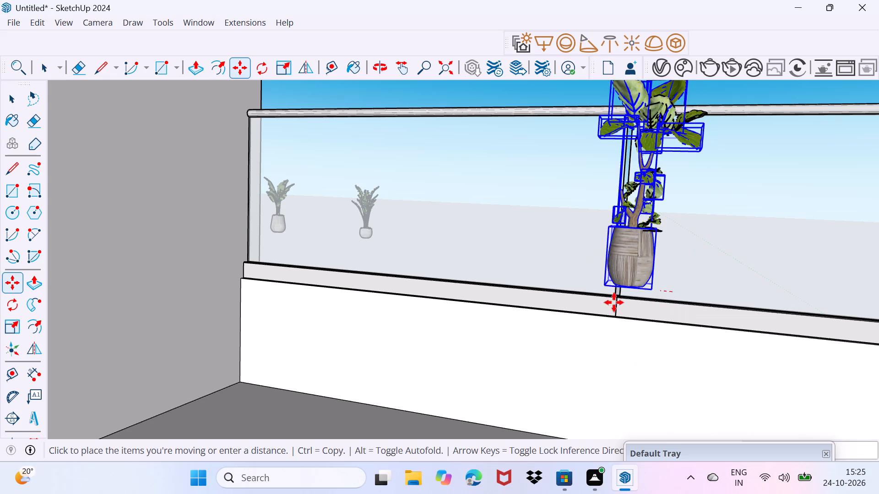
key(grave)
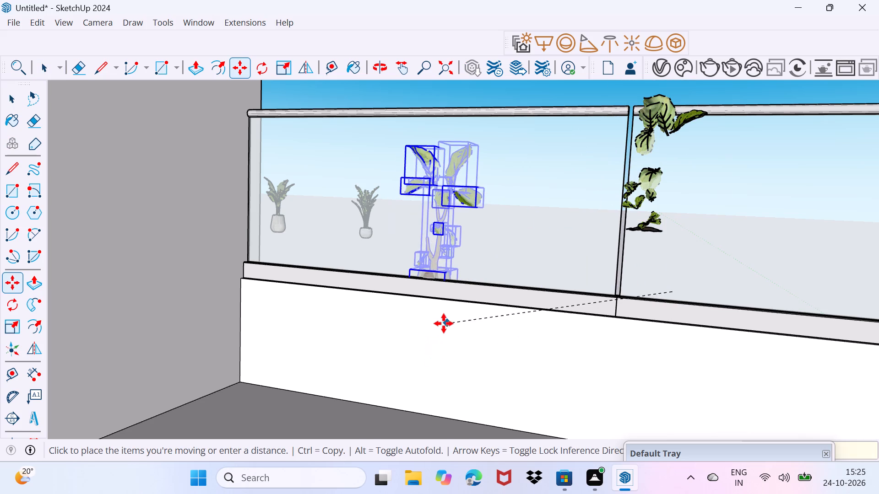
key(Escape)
Clear the plant selection and examine the house's front façade, including the balcony, gate and tiled column.
scroll(553, 278, down, 11)
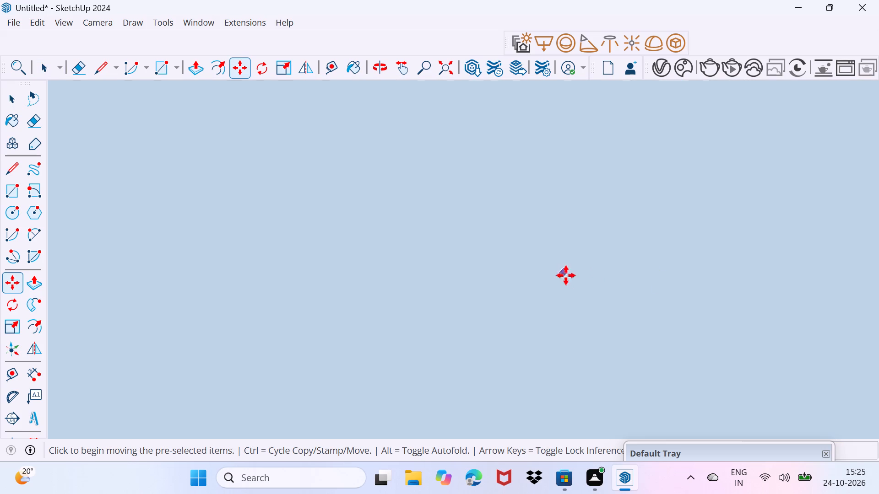
click(445, 69)
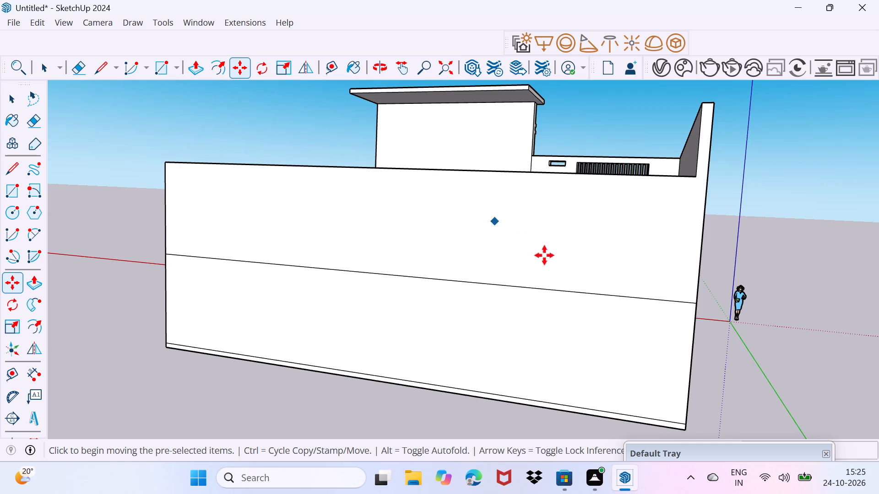
middle_drag(559, 262, 59, 327)
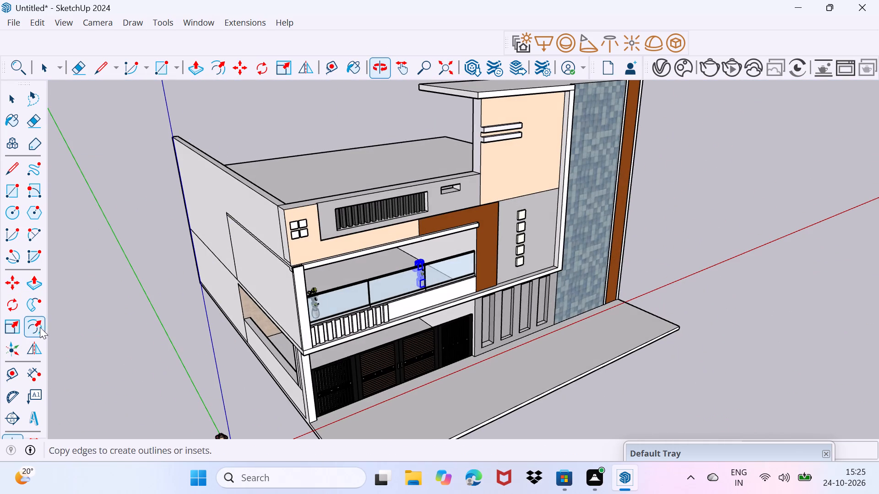
text(b)
key(space)
drag(419, 421, 445, 389)
middle_drag(457, 354, 412, 329)
scroll(412, 329, down, 4)
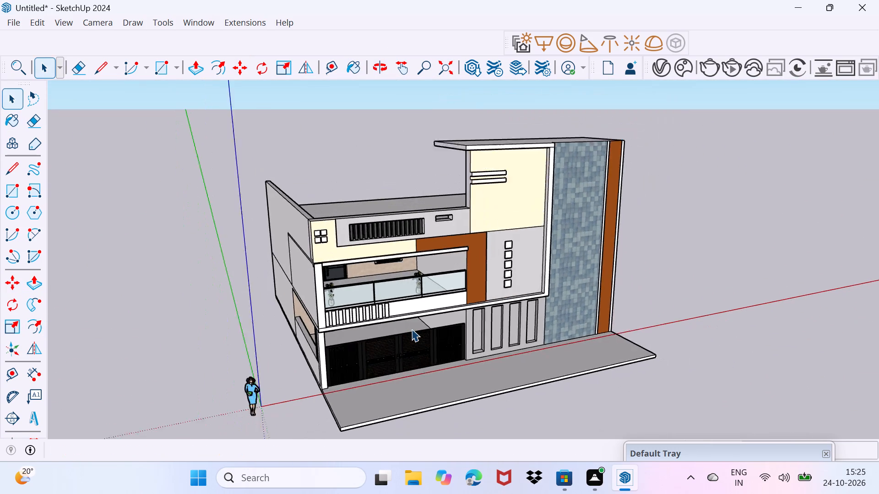
middle_drag(455, 366, 473, 306)
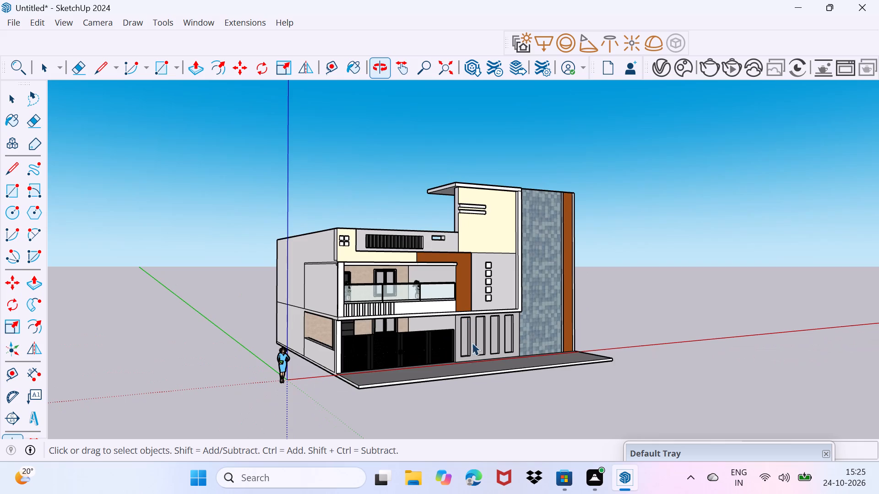
scroll(467, 360, up, 6)
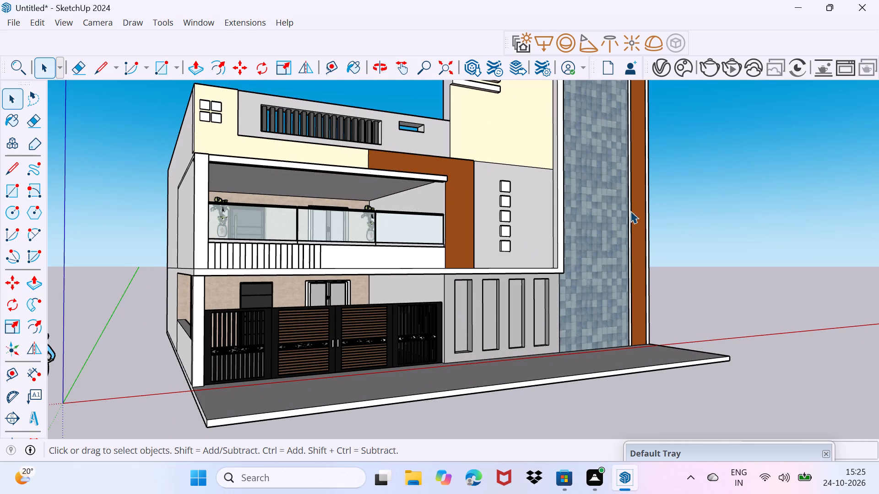
Import the black cylindrical Lamp Ceiling 114-44 for placement from Chaos Cosmos's downloaded assets, reached through the V-Ray Asset Editor.
click(663, 67)
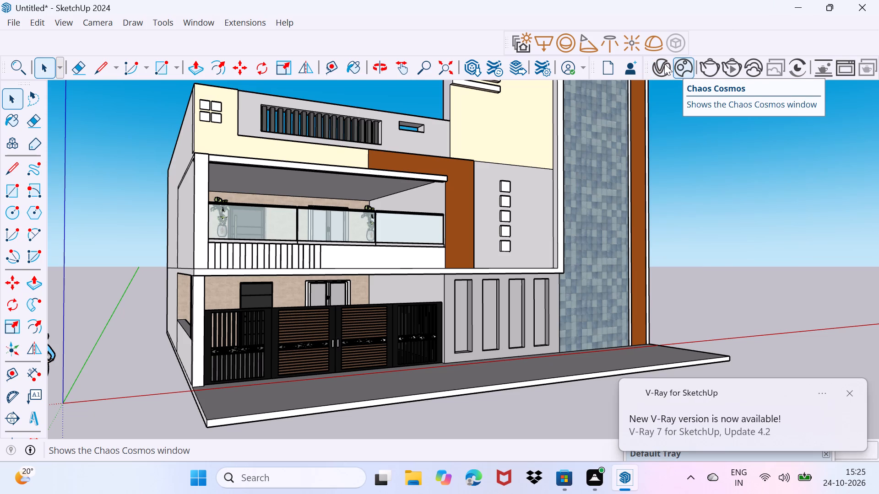
click(664, 64)
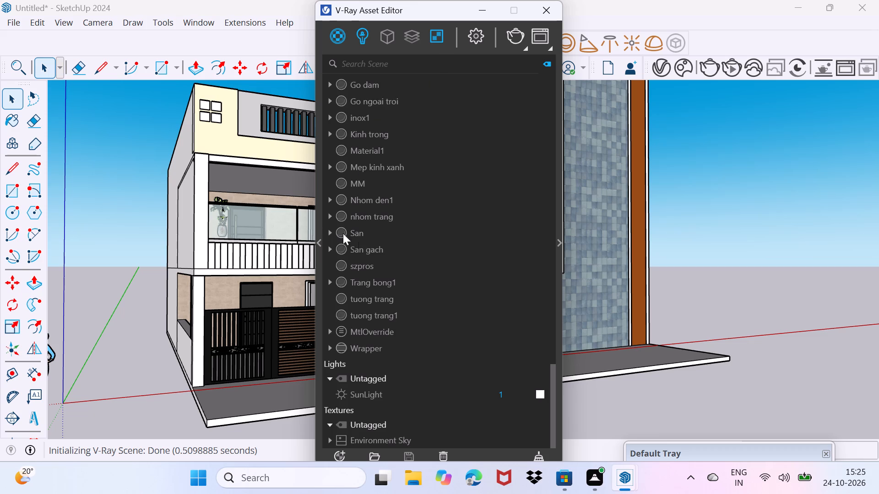
click(321, 244)
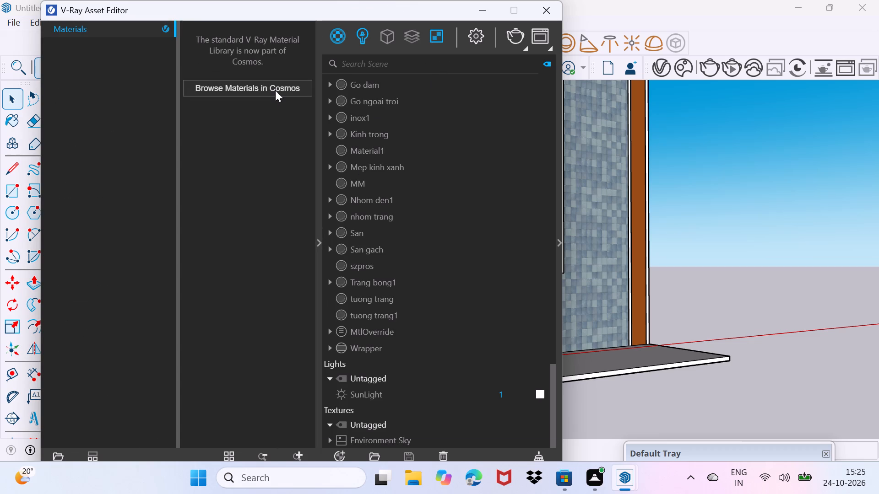
click(275, 90)
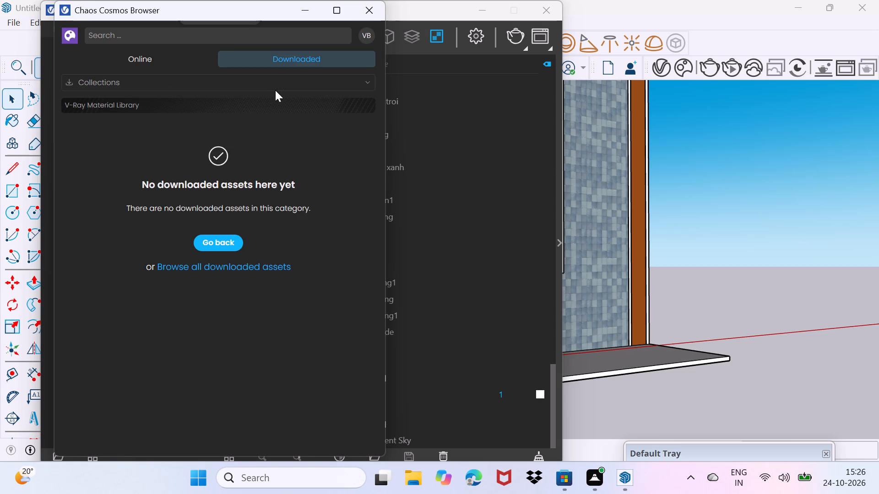
click(272, 269)
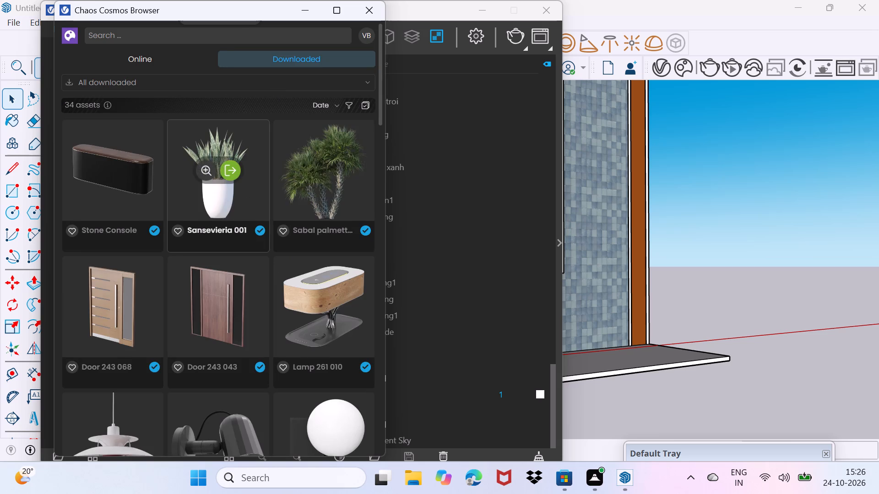
scroll(238, 197, down, 11)
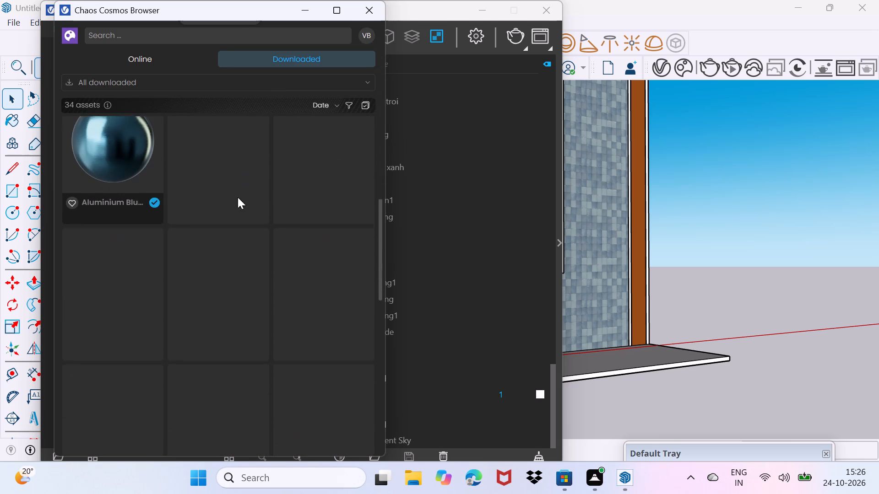
scroll(238, 197, down, 5)
scroll(238, 197, up, 2)
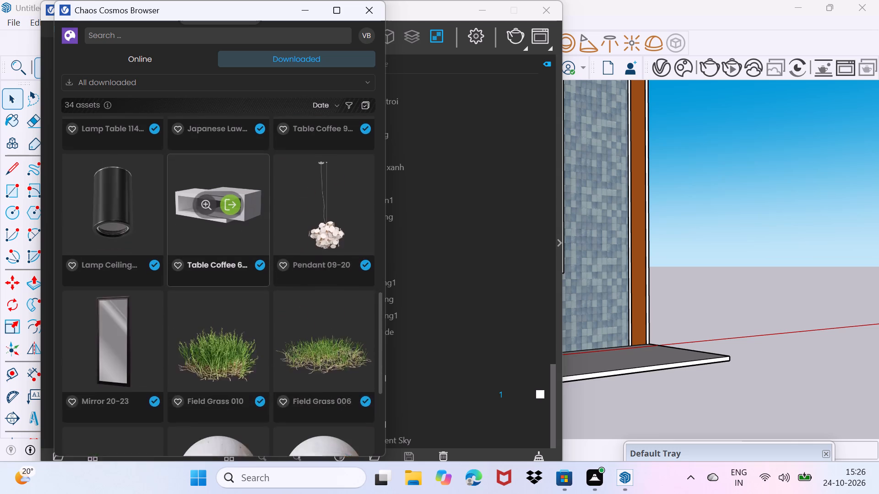
click(139, 314)
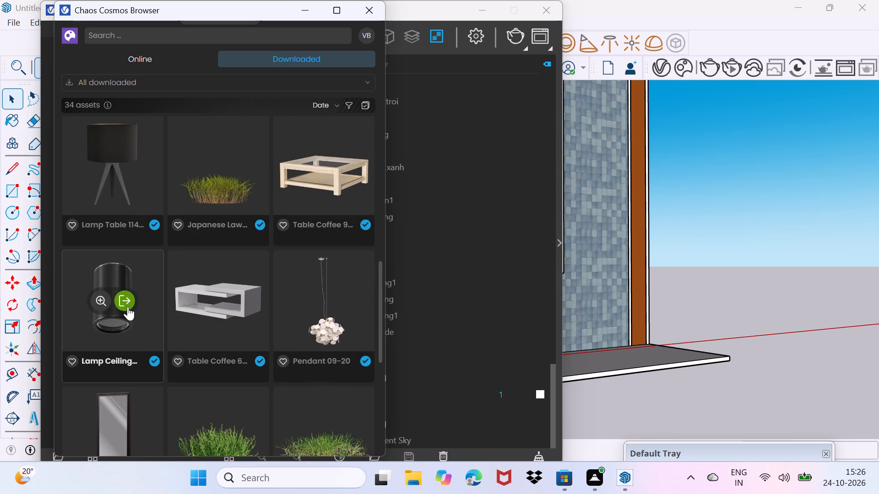
click(128, 306)
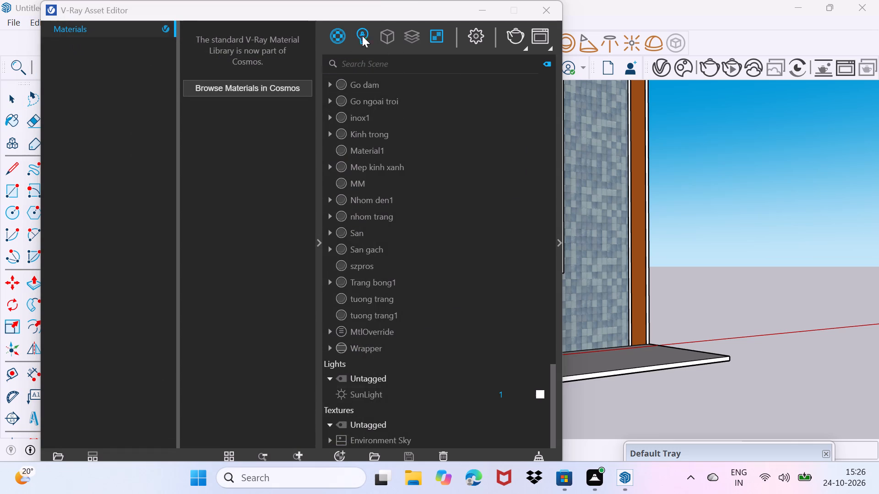
click(485, 10)
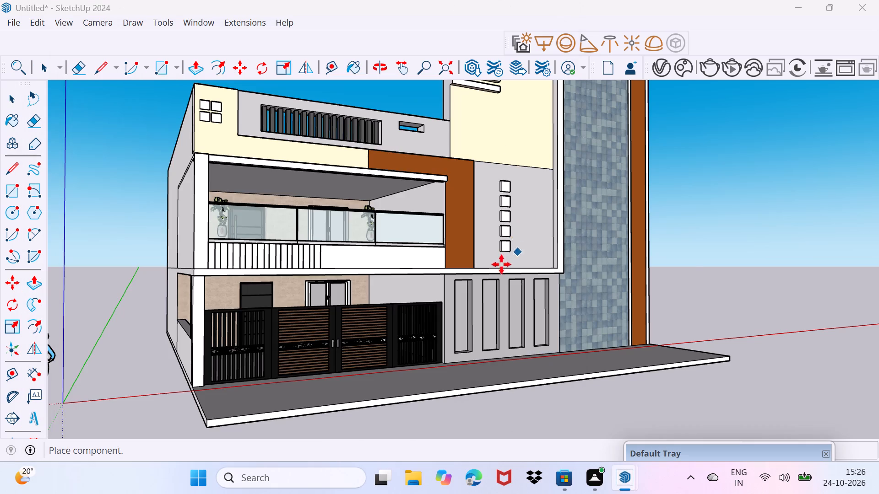
Place the ceiling lamp on the top soffit of the ground-floor wall niche nearest the gate.
scroll(500, 233, up, 4)
scroll(450, 321, up, 8)
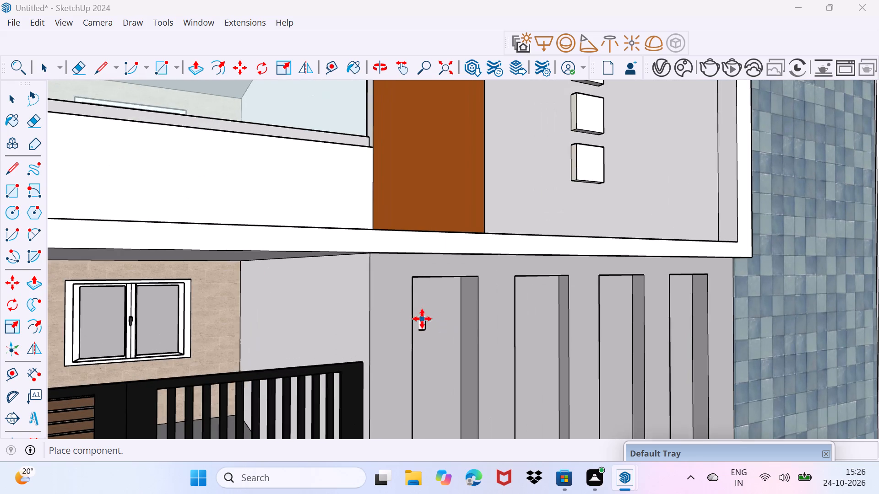
middle_drag(425, 318, 452, 287)
scroll(463, 272, up, 9)
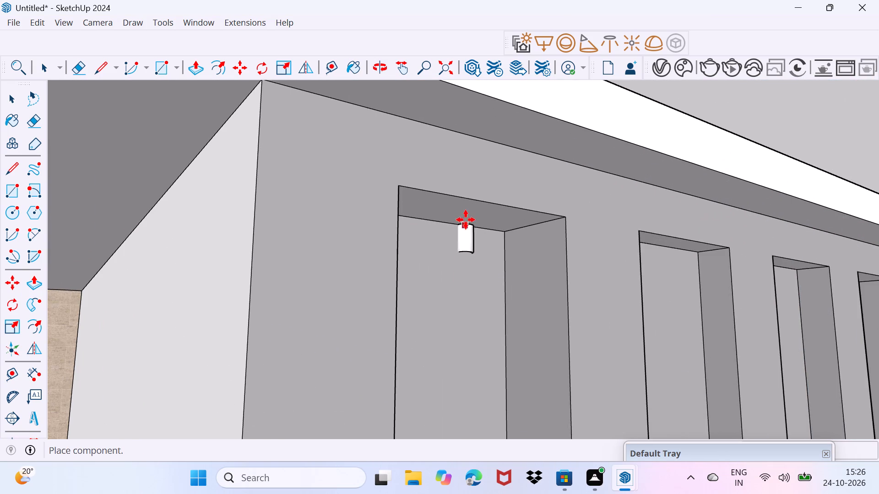
click(467, 217)
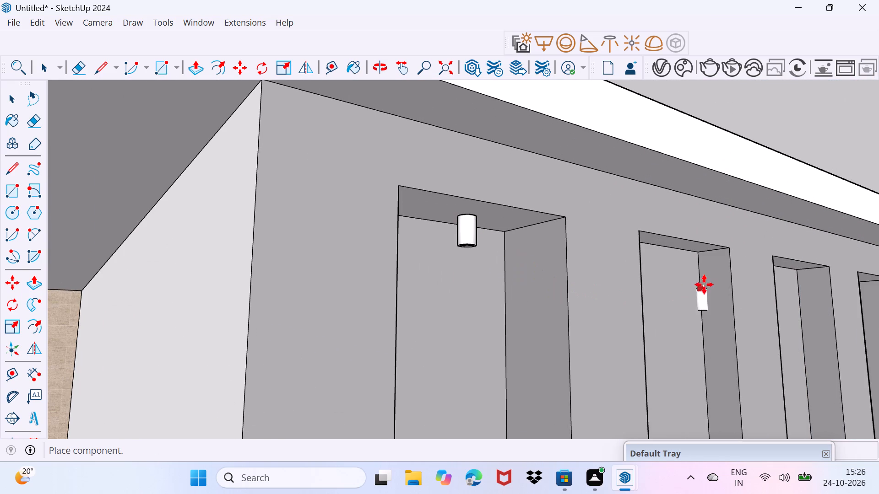
Place further ceiling lamps on the top soffits of the second and third niches from the gate.
middle_drag(661, 280, 615, 289)
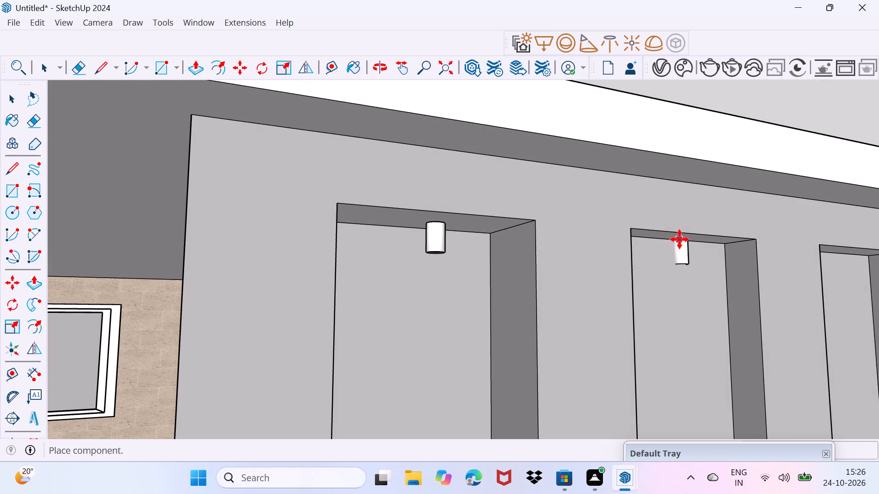
click(679, 239)
scroll(758, 266, down, 2)
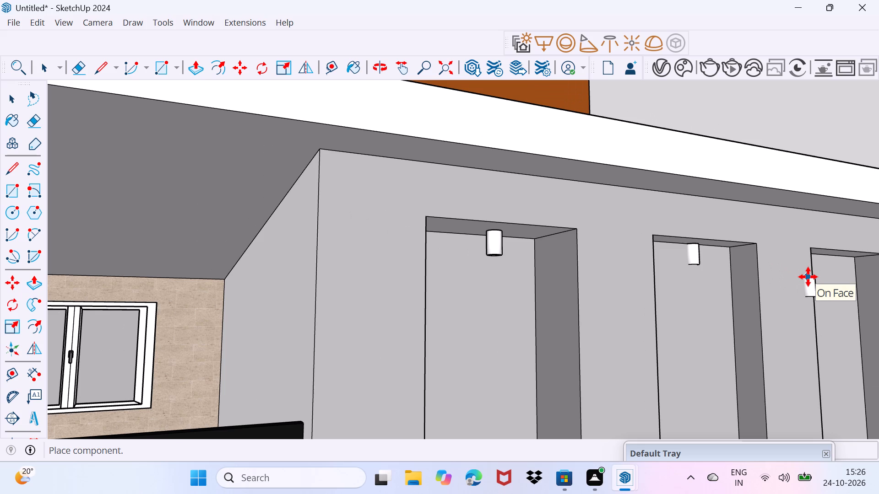
middle_drag(808, 277, 543, 271)
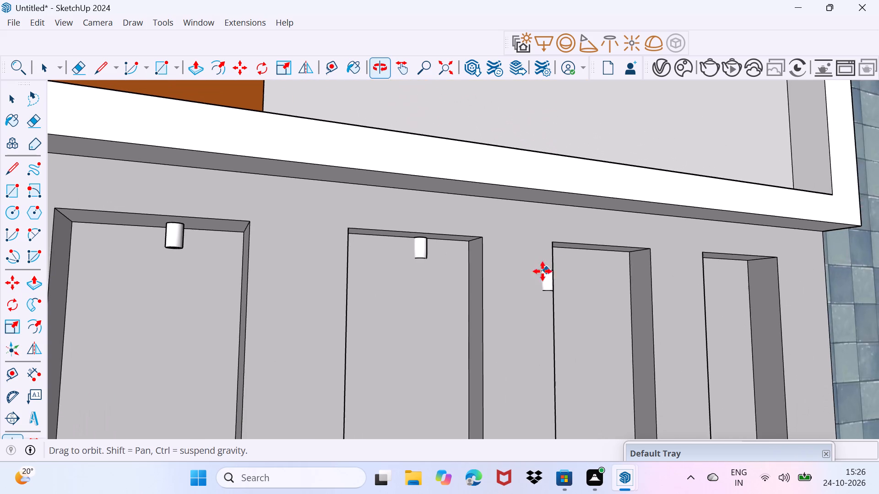
middle_drag(543, 271, 544, 271)
scroll(634, 272, up, 7)
middle_drag(571, 251, 648, 235)
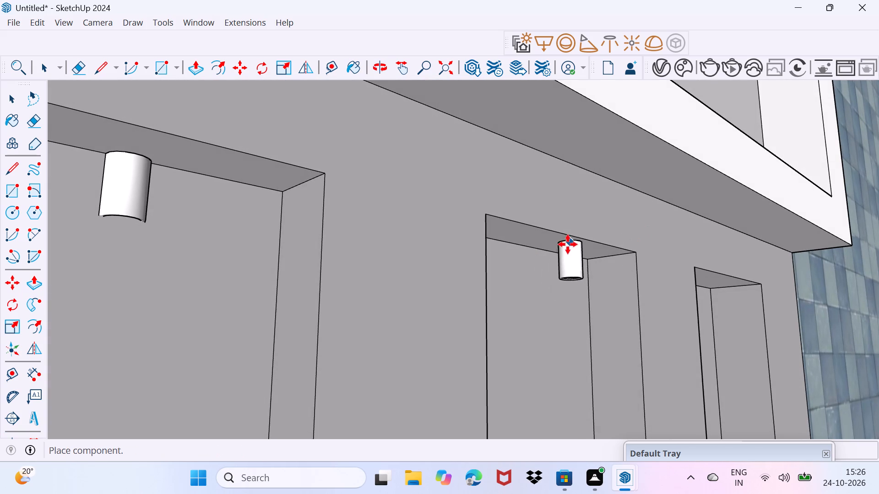
click(554, 246)
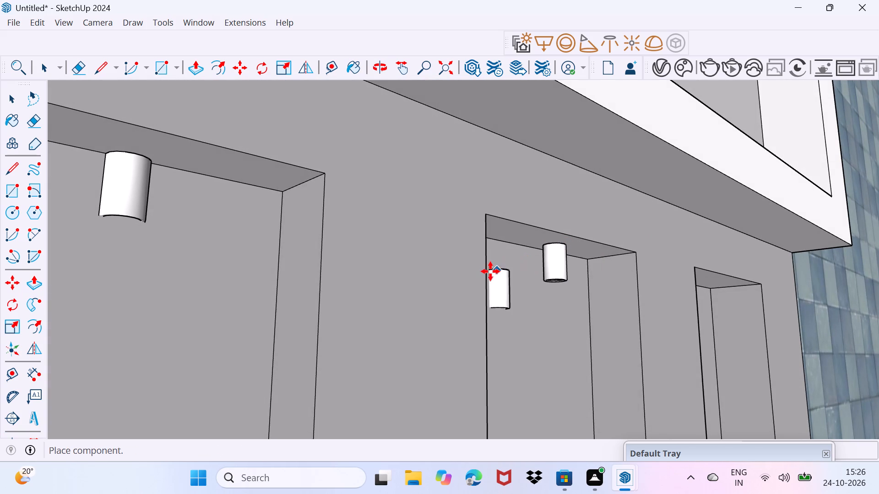
Place one more lamp on the back face near the bottom of the second niche and end the placement.
scroll(490, 271, down, 4)
scroll(307, 234, down, 9)
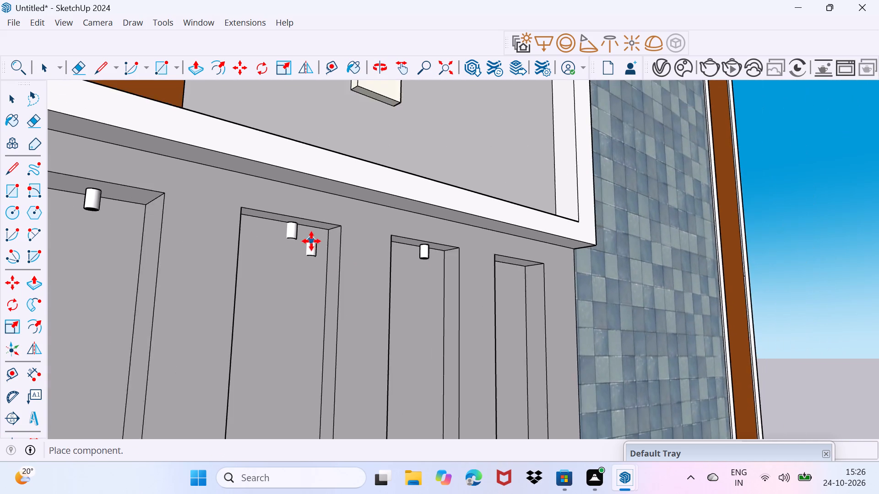
scroll(311, 241, down, 4)
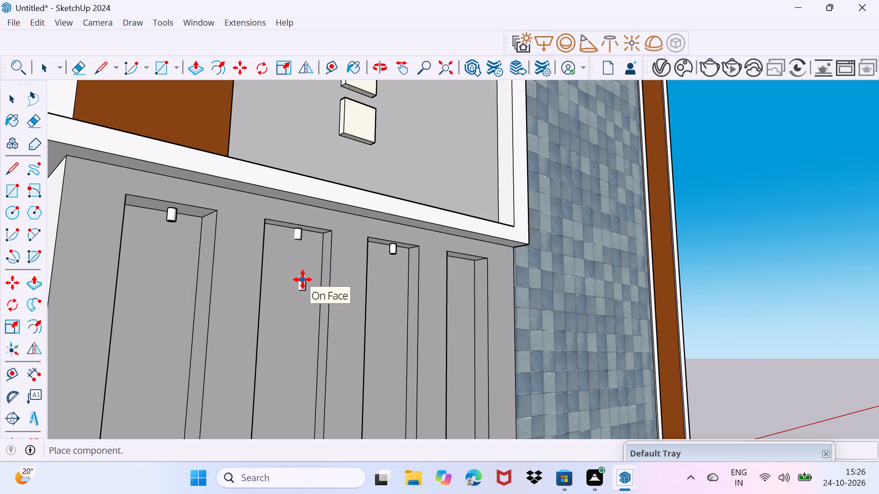
shift+middle_drag(303, 279, 271, 131)
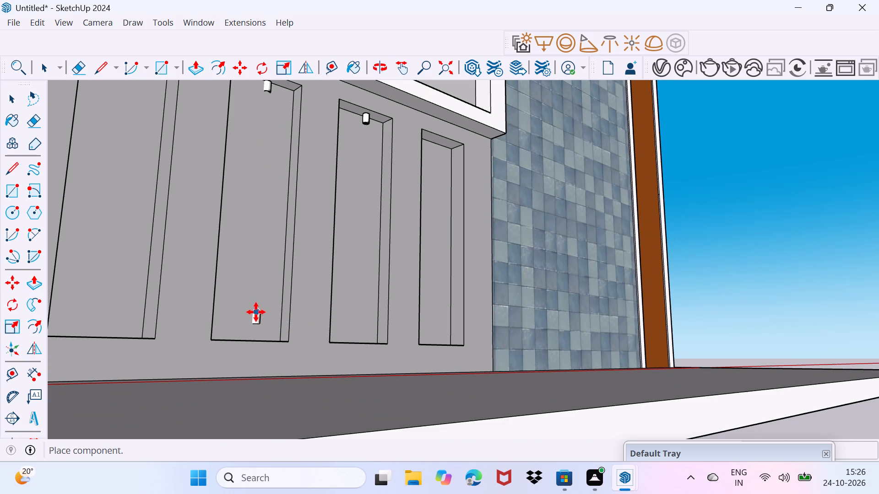
click(254, 312)
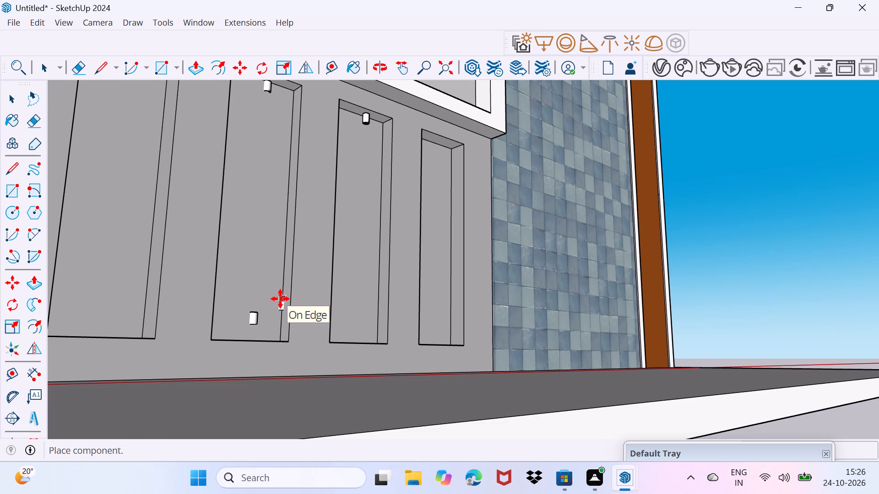
key(space)
Rotate the lamp near the bottom of the second niche upside down, parallel to the wall, so it becomes an uplight.
scroll(262, 317, up, 4)
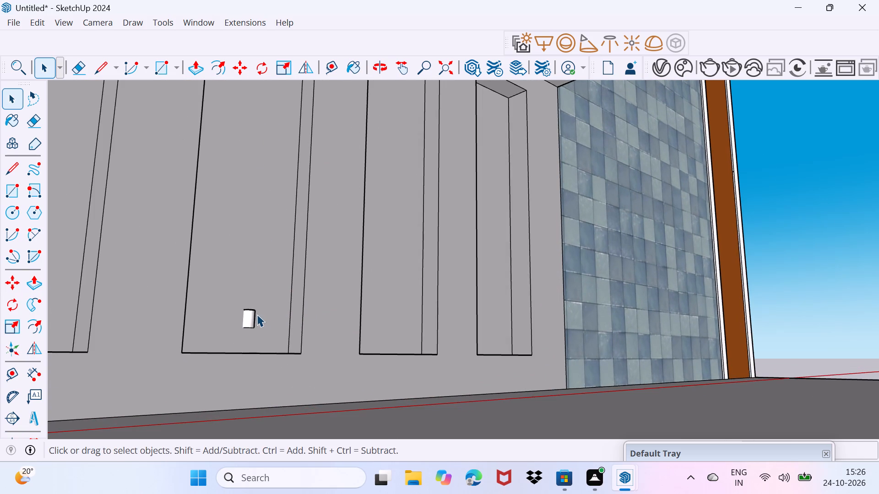
click(252, 314)
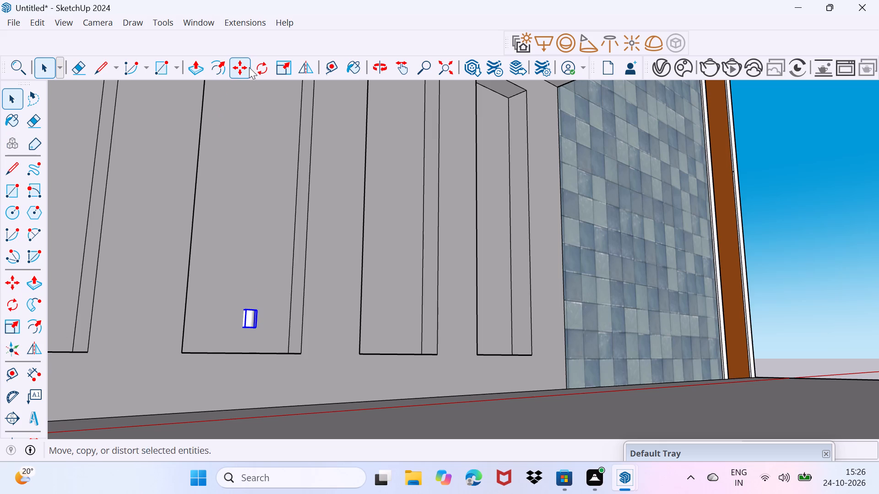
click(266, 60)
click(262, 254)
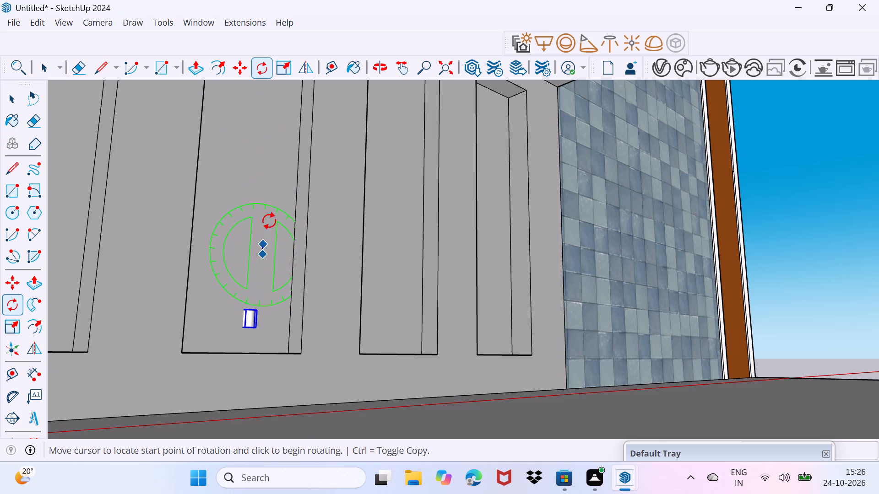
click(269, 172)
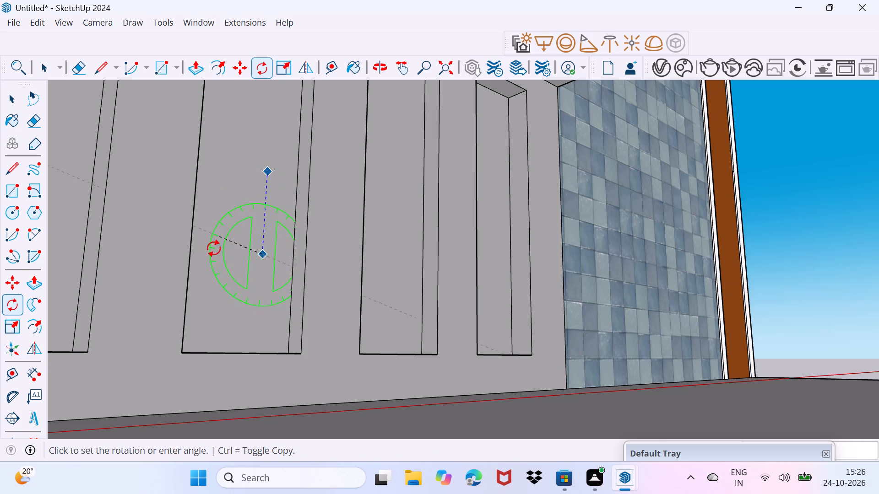
click(258, 340)
Move the inverted lamp down onto the midpoint of the second niche's bottom edge.
scroll(289, 213, up, 3)
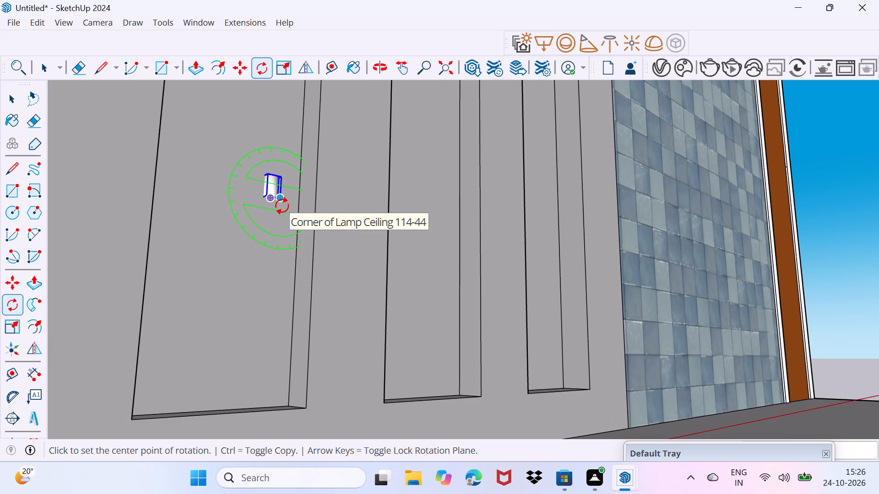
key(m)
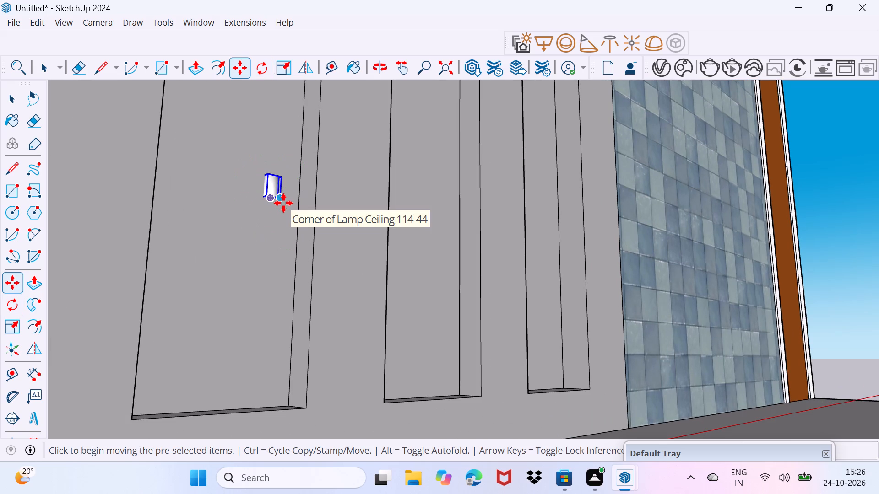
click(283, 203)
scroll(224, 413, up, 3)
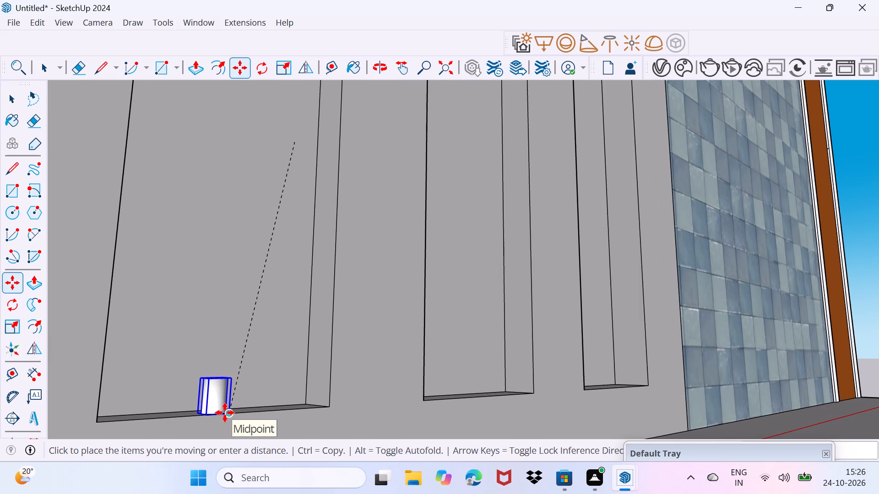
click(225, 413)
Copy the inverted lamp onto the bottom ledges of the third and fourth niches.
click(234, 412)
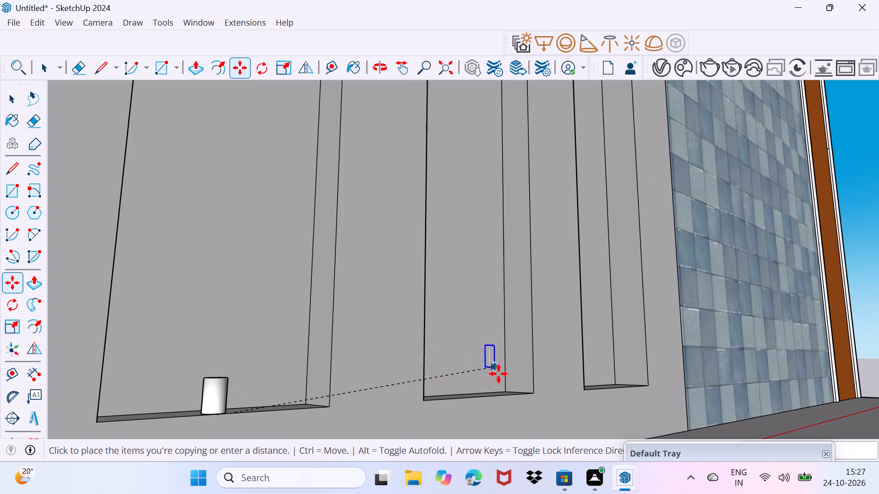
click(485, 394)
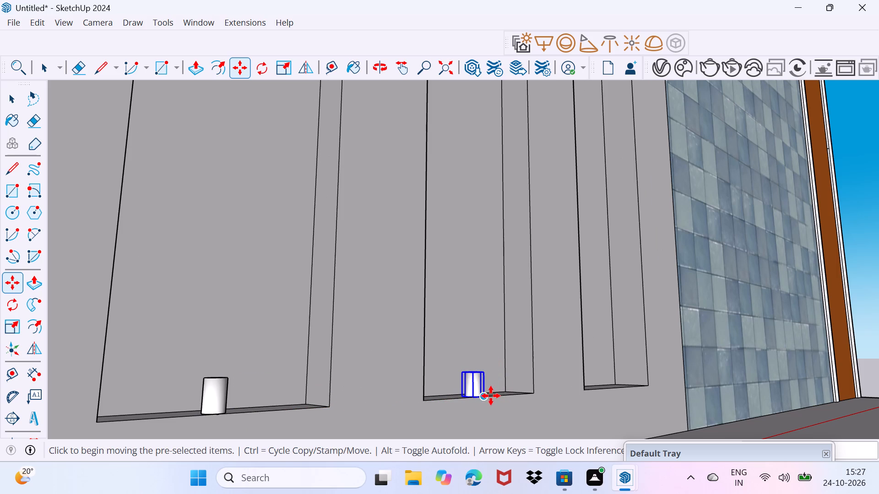
click(489, 396)
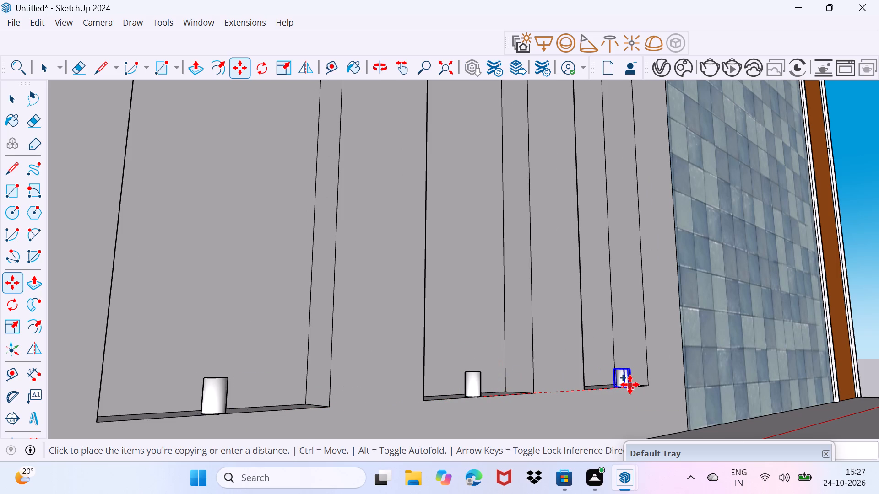
click(627, 386)
Copy the inverted lamp back along the wall onto the bottom ledge of the first niche, nearest the gate.
click(622, 390)
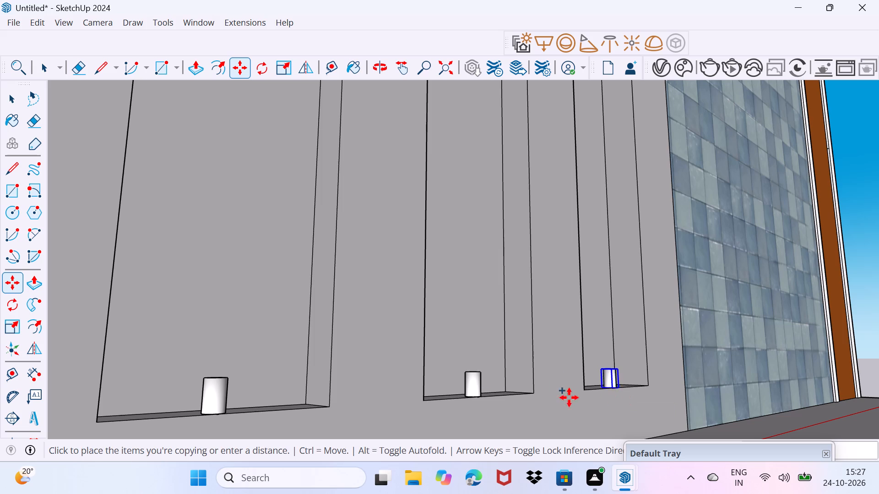
scroll(467, 401, down, 3)
middle_drag(239, 403, 543, 364)
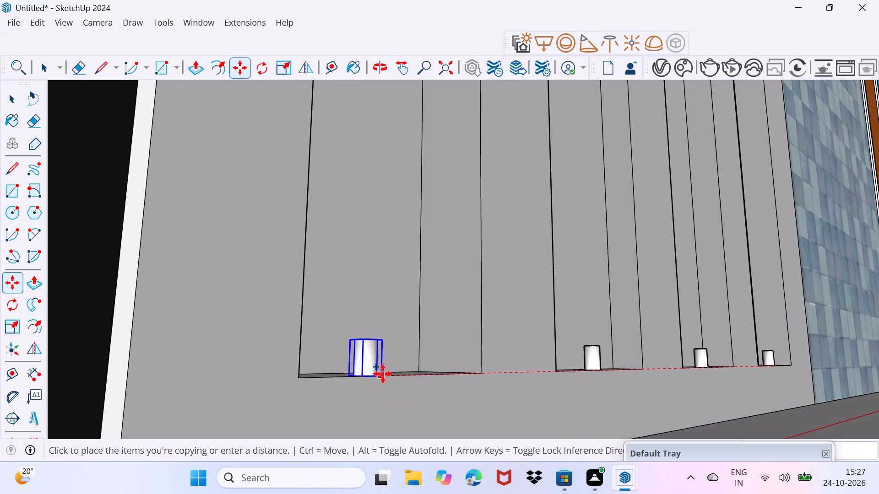
click(384, 373)
key(space)
scroll(368, 349, down, 3)
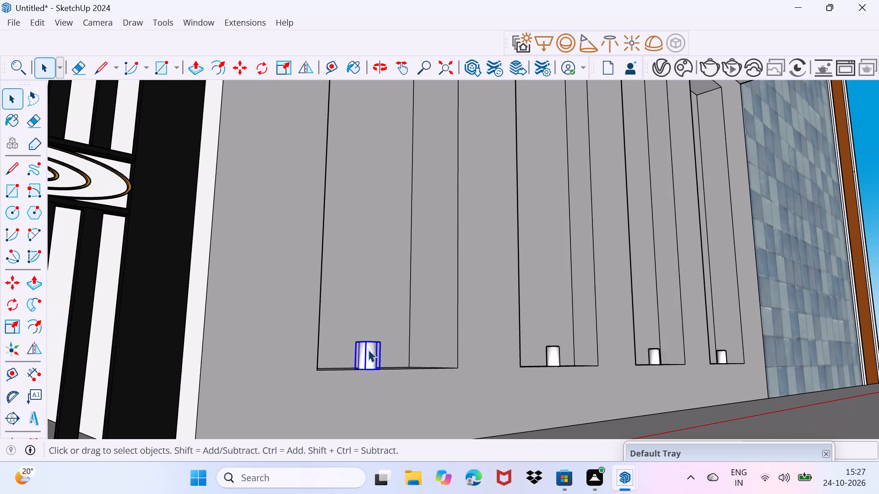
Copy the ceiling lamp from the top of the second niche onto the top edge of the empty fourth niche.
drag(380, 339, 395, 267)
scroll(386, 247, down, 7)
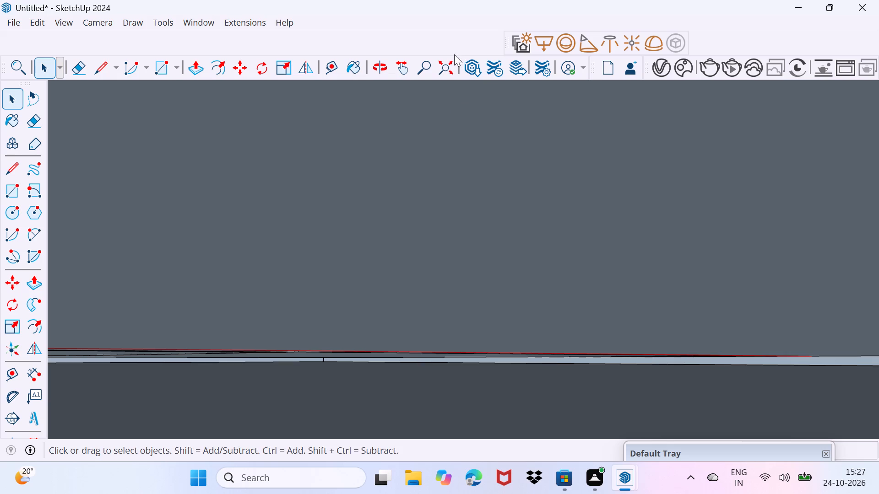
click(450, 66)
scroll(264, 311, up, 5)
scroll(161, 284, up, 6)
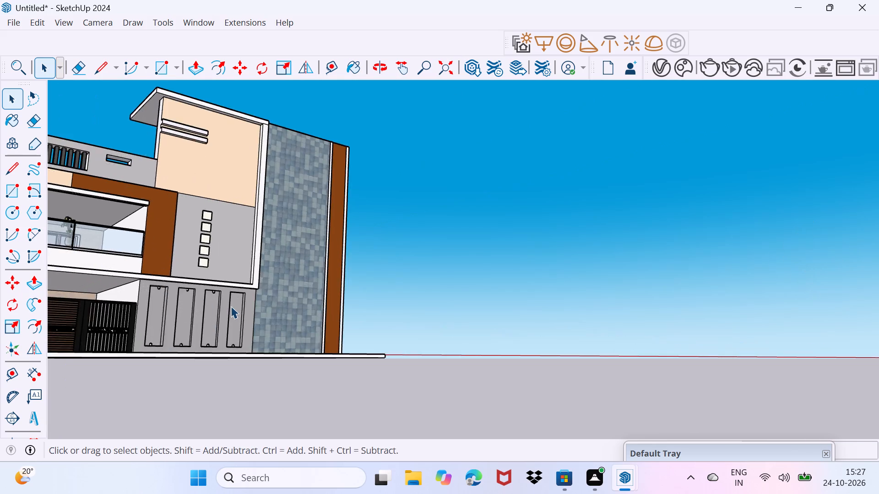
scroll(231, 306, up, 12)
middle_drag(165, 291, 188, 290)
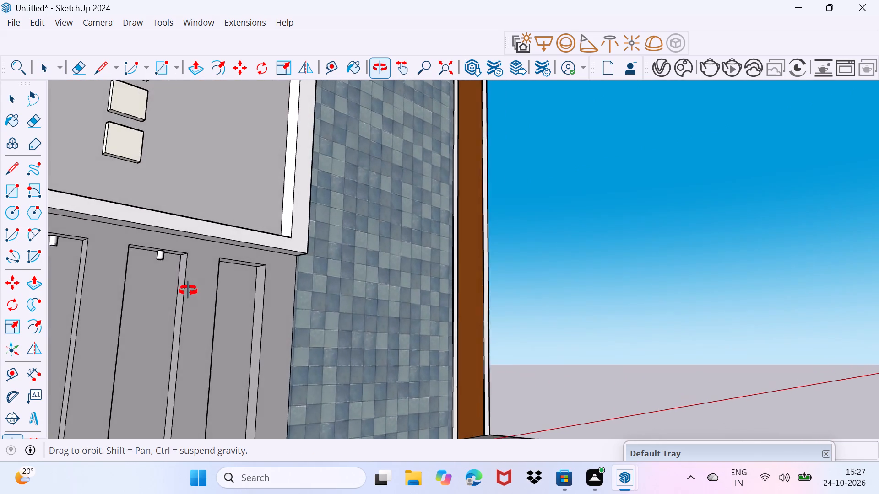
middle_drag(188, 290, 313, 326)
scroll(208, 299, up, 3)
click(199, 280)
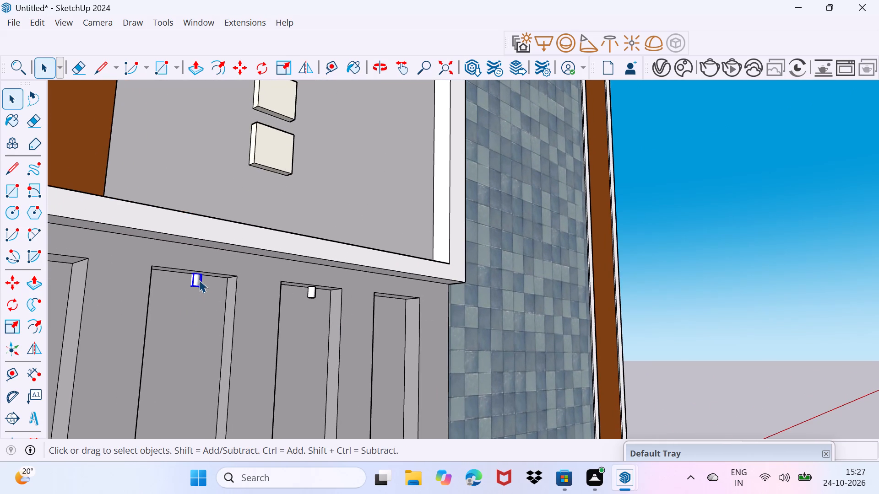
key(m)
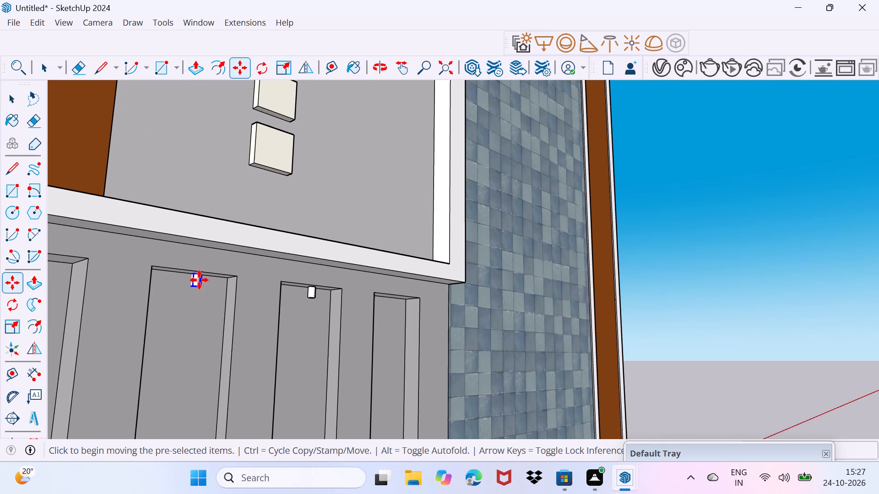
scroll(237, 300, up, 3)
scroll(190, 262, up, 5)
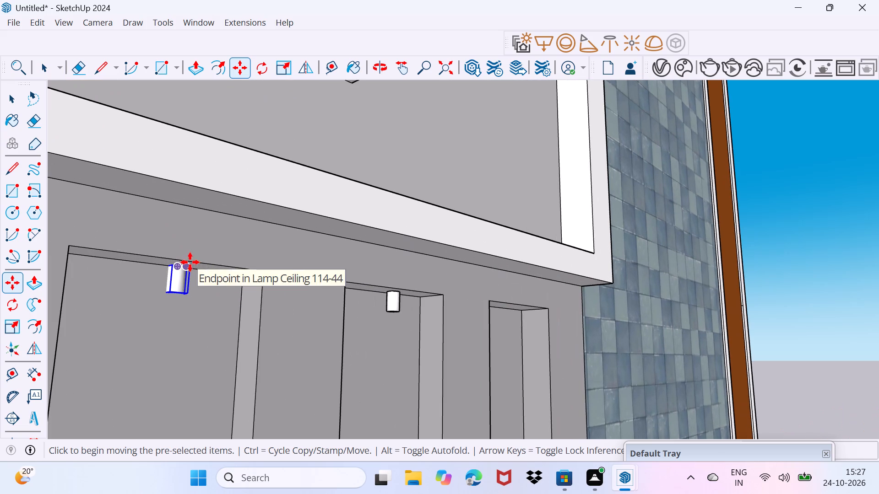
click(193, 264)
click(197, 261)
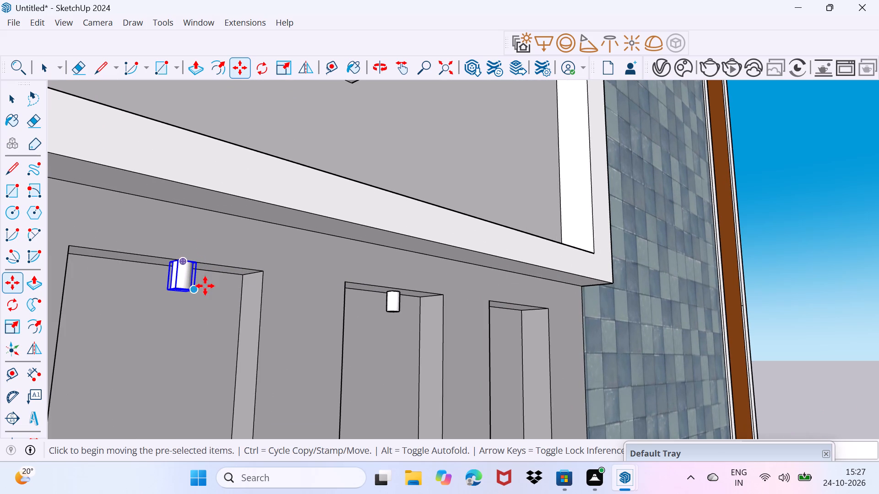
click(202, 261)
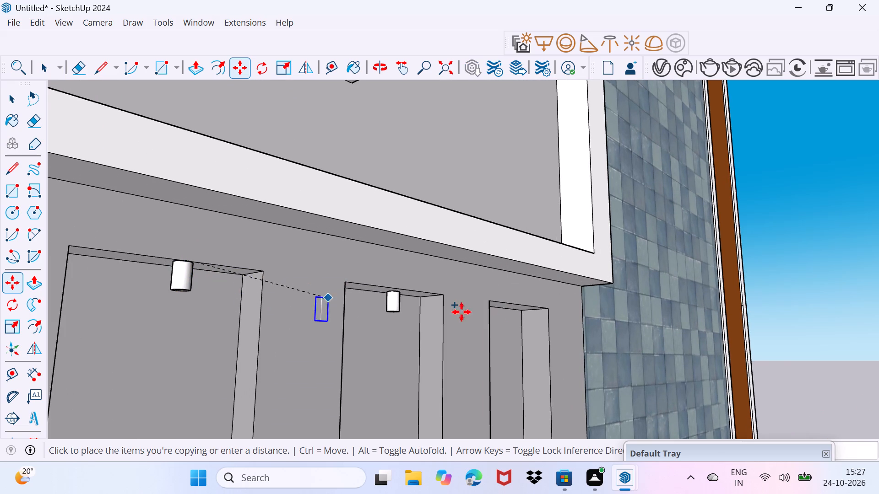
scroll(546, 312, up, 11)
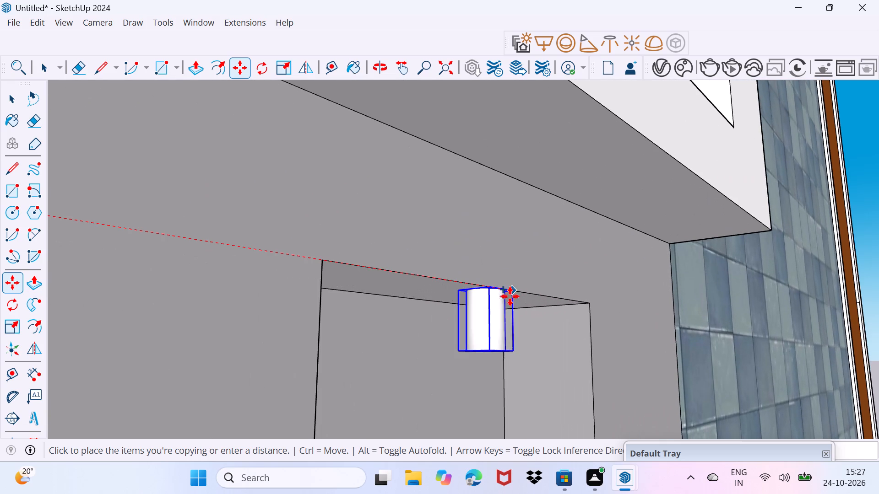
click(508, 290)
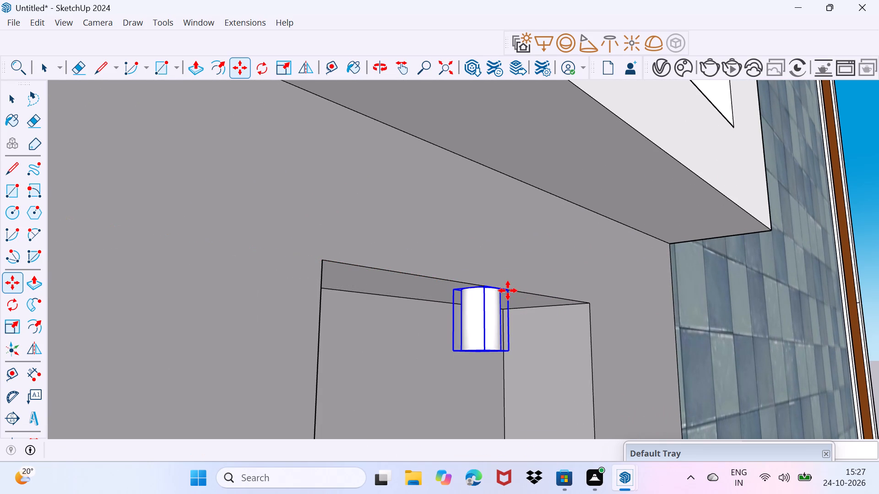
Set the Lamp Ceiling 114-44 light to a pale yellow colour (R 0.964, G 0.931, B 0.56) with an intensity multiplier of 52.1.
click(657, 70)
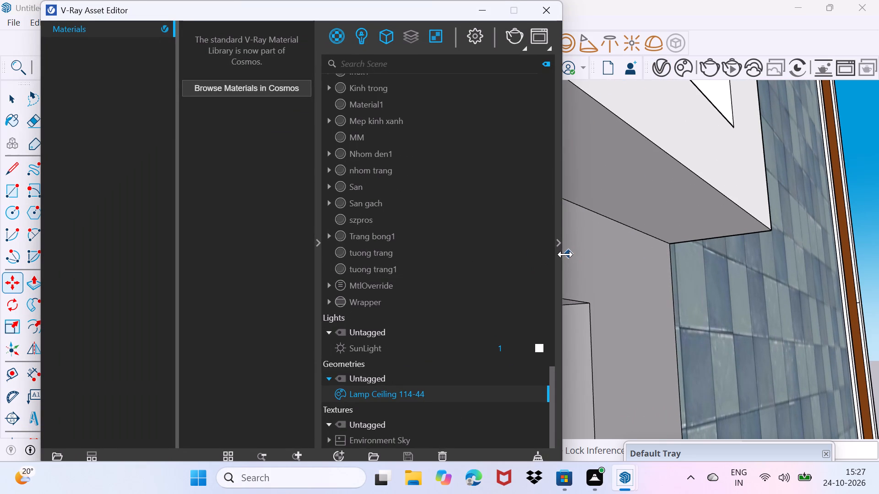
click(557, 244)
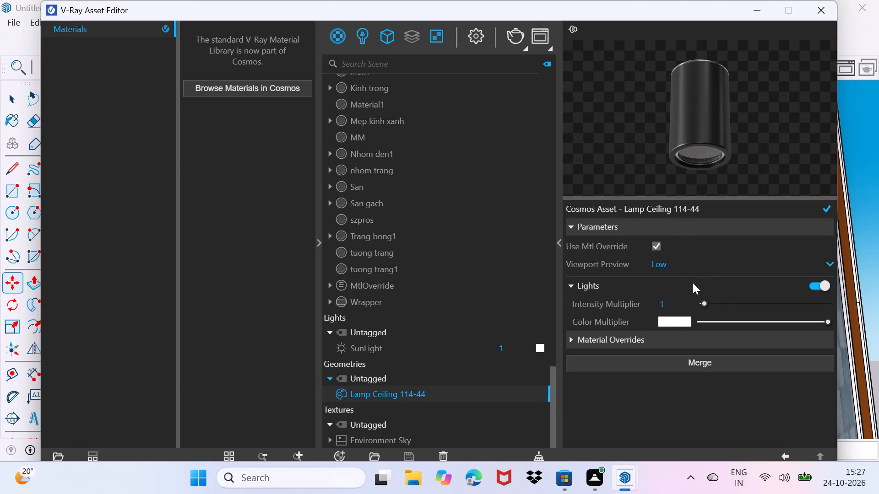
click(673, 319)
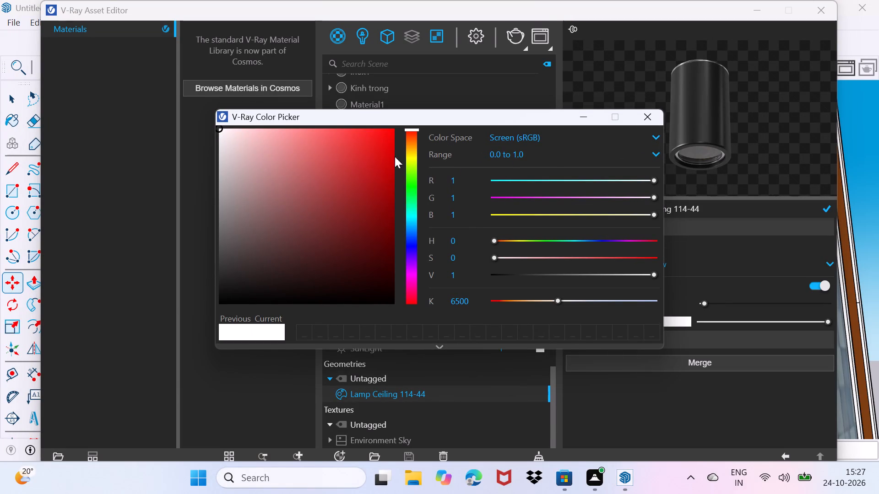
click(407, 156)
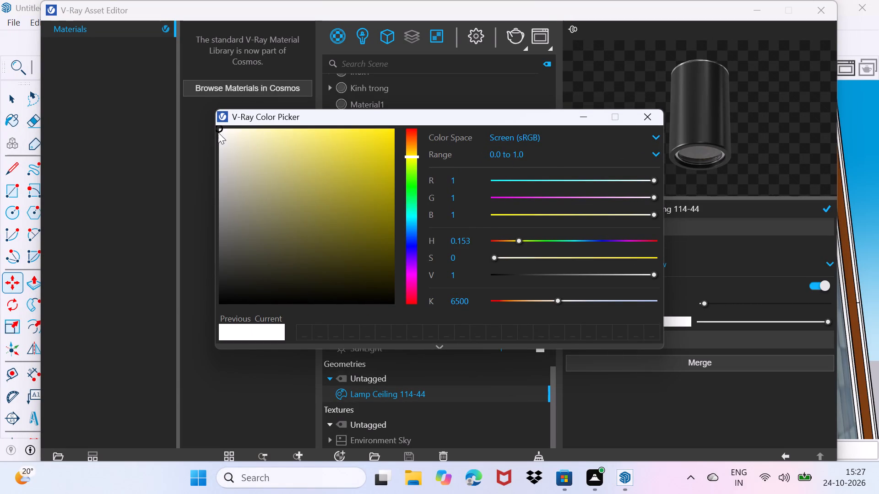
drag(217, 129, 291, 135)
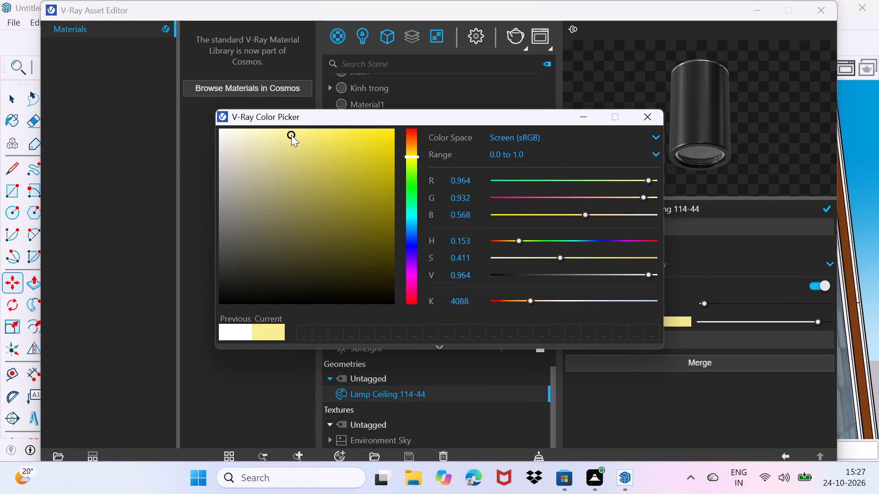
drag(291, 135, 293, 135)
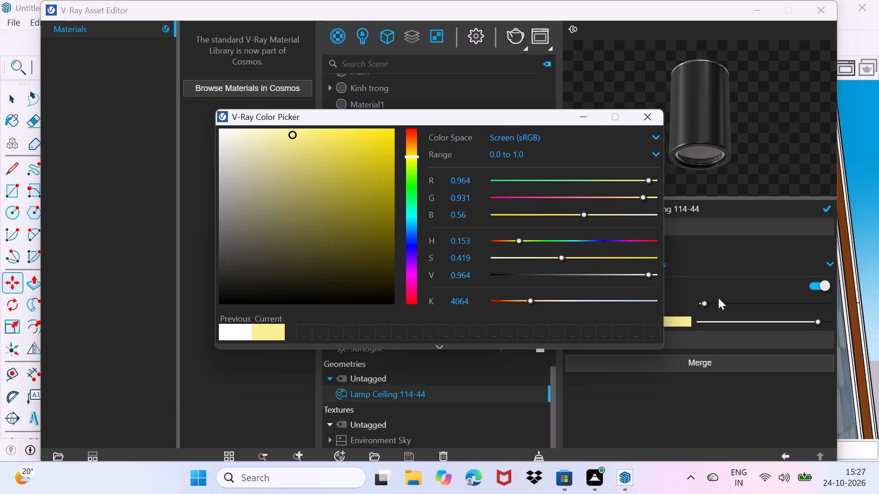
drag(706, 301, 722, 296)
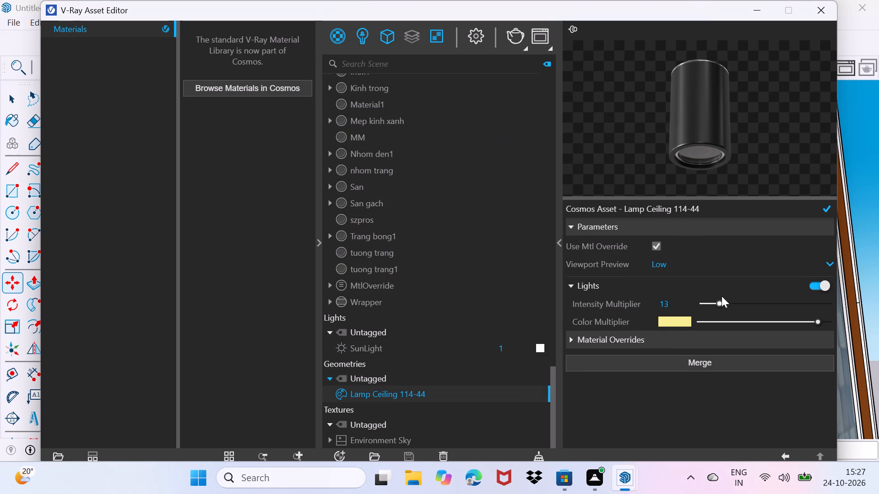
drag(722, 296, 768, 296)
Import the Lamp Wall Outdoor 94-02 from the downloaded Chaos Cosmos assets for placement in the SketchUp model.
click(265, 89)
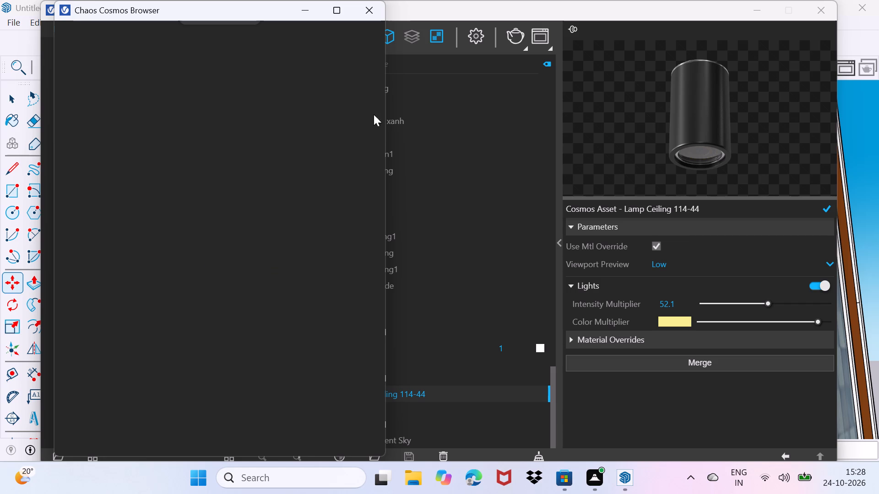
click(369, 8)
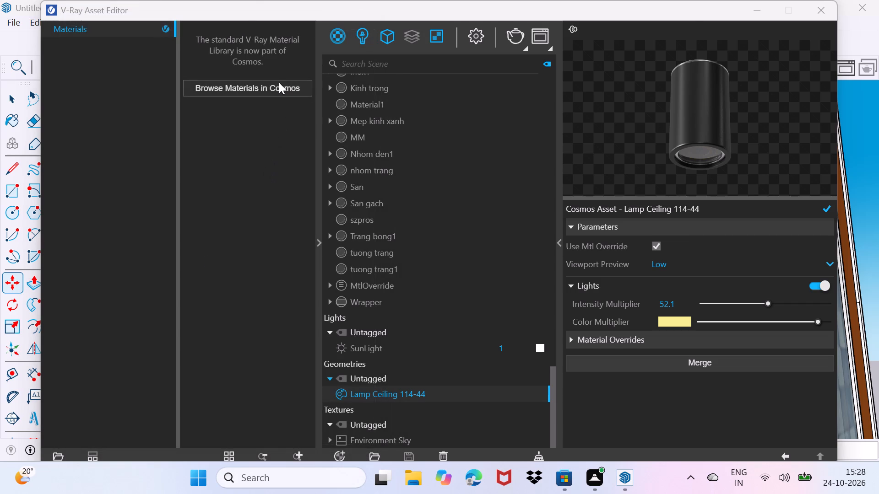
click(279, 82)
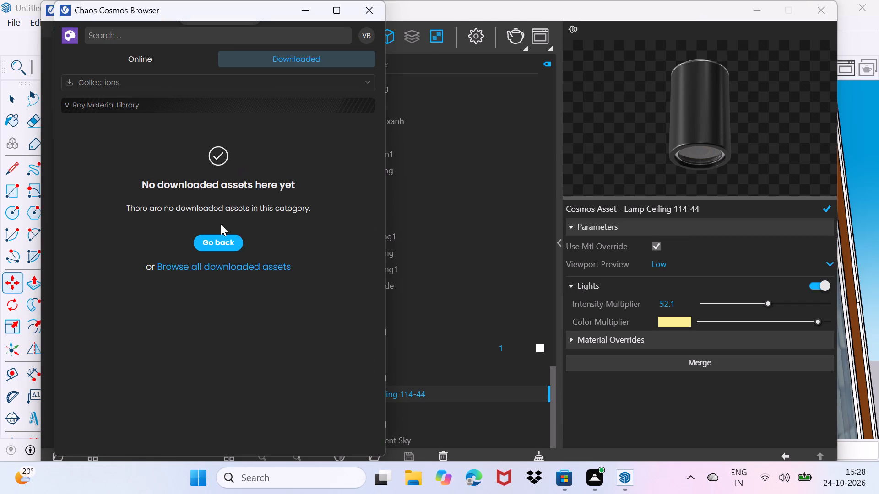
click(216, 261)
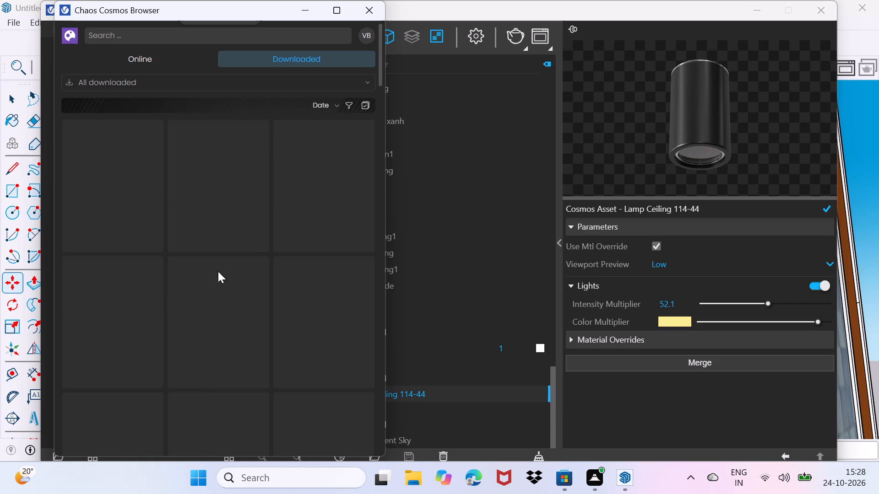
scroll(217, 268, down, 11)
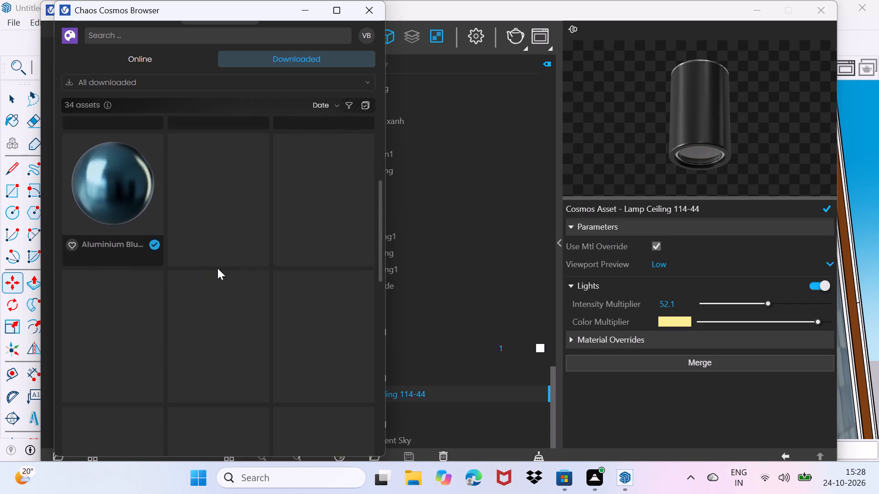
scroll(217, 268, down, 6)
scroll(217, 268, up, 5)
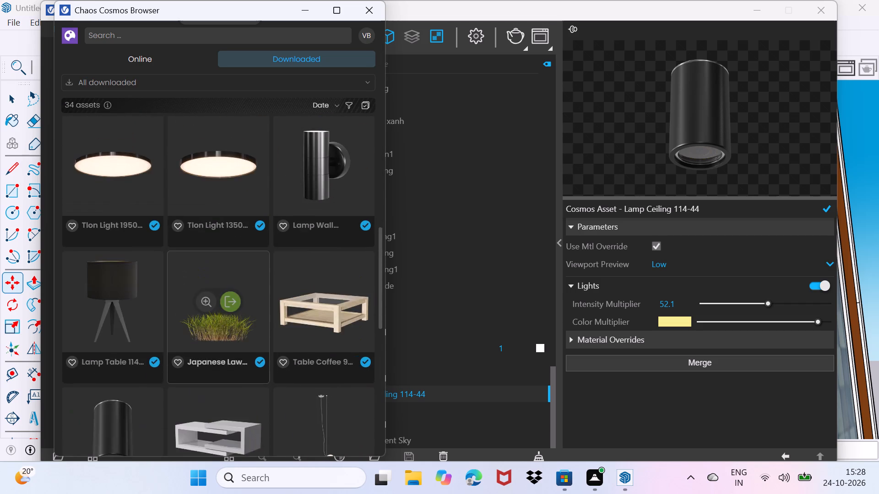
scroll(217, 268, up, 3)
scroll(217, 268, down, 2)
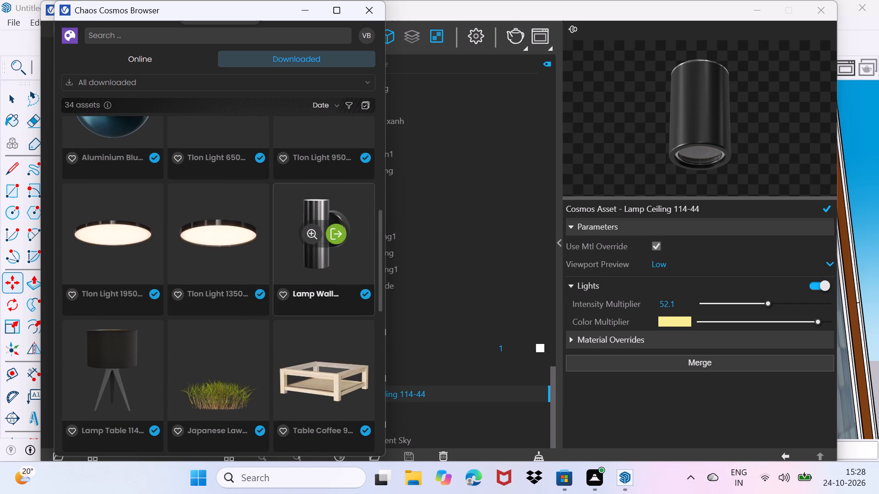
click(343, 240)
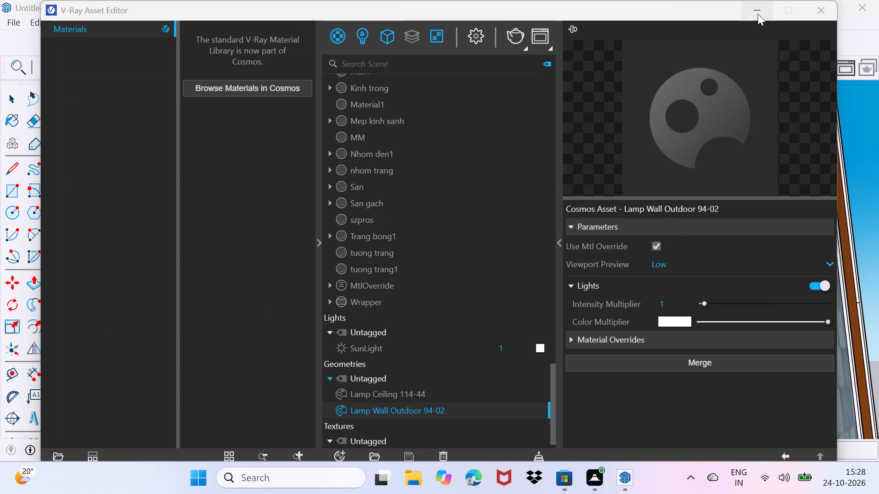
click(758, 14)
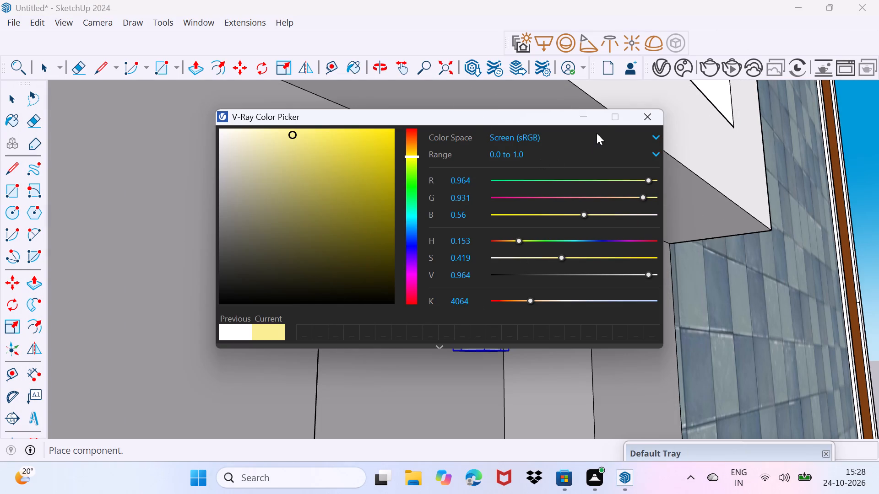
click(586, 116)
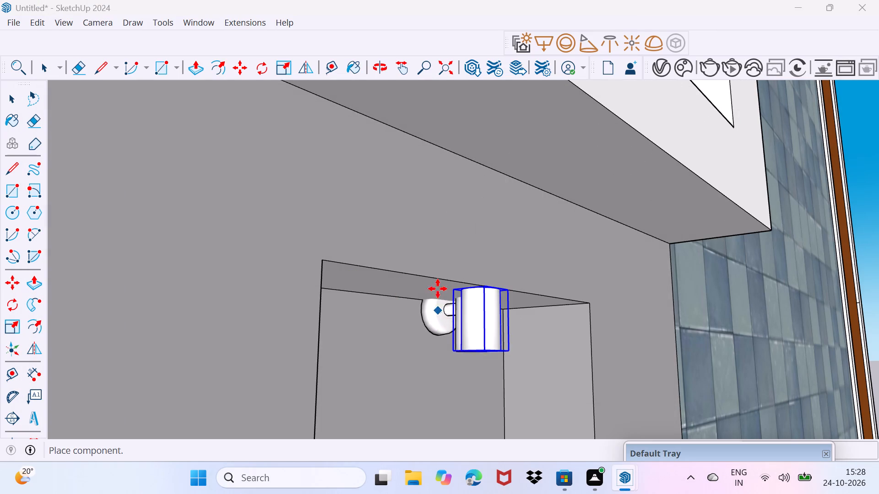
Place an outdoor wall lamp on the blue tiled wall, just above the level of the ground-floor niches.
scroll(466, 254, down, 16)
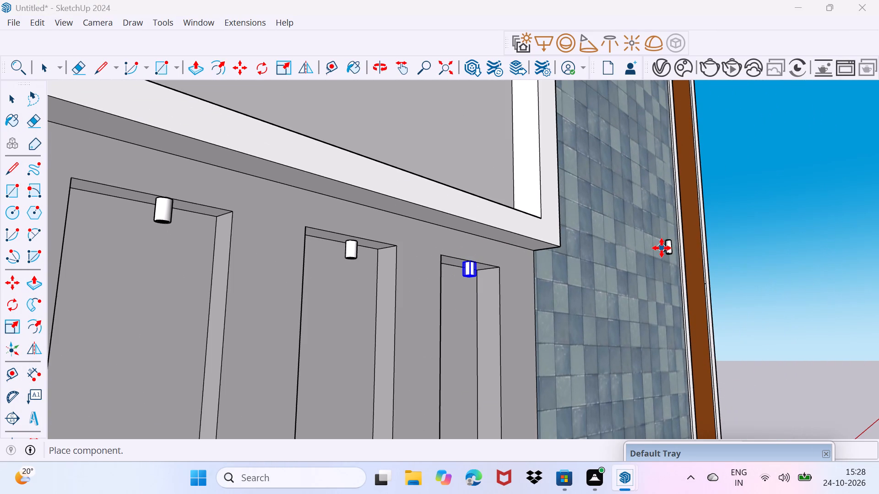
middle_drag(659, 252, 592, 281)
scroll(592, 276, down, 5)
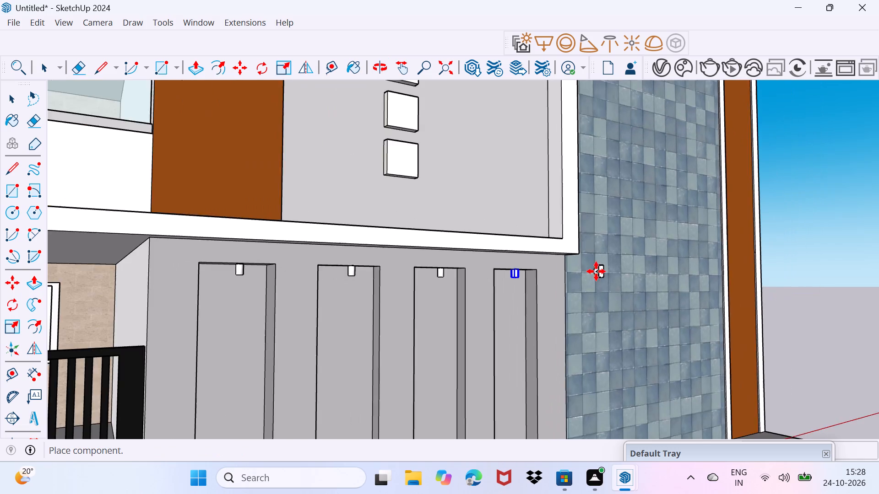
scroll(596, 271, down, 7)
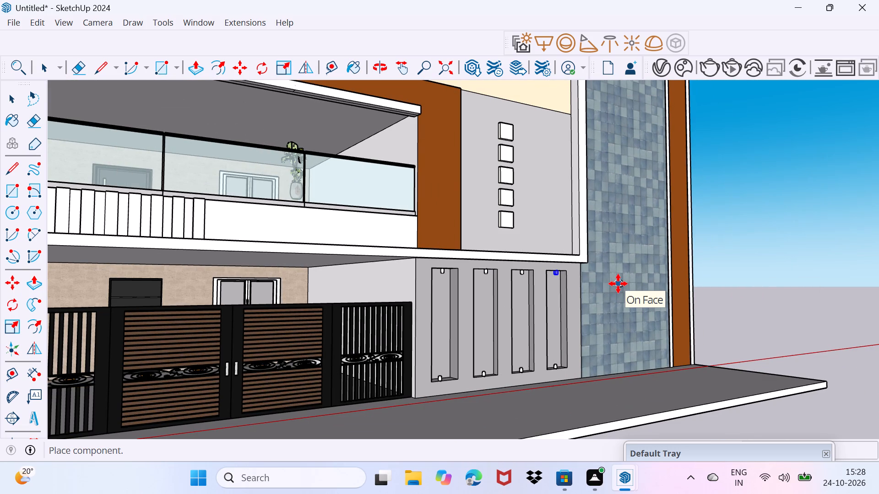
click(623, 221)
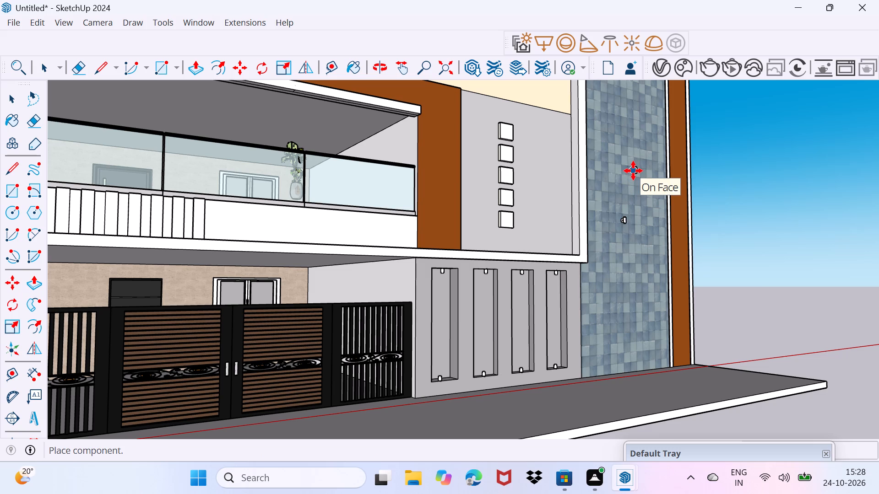
Place a second outdoor wall lamp directly above the first on the upper part of the blue tiled wall.
shift+middle_drag(634, 168, 579, 372)
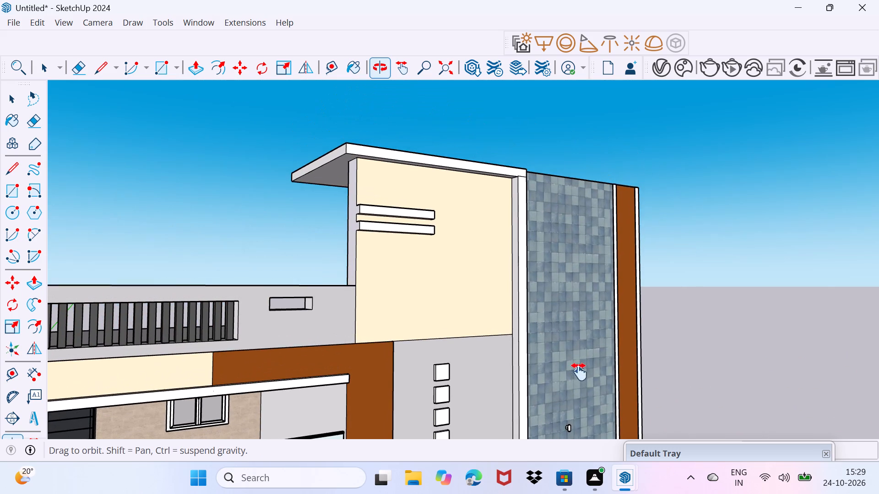
shift+middle_drag(579, 372, 579, 372)
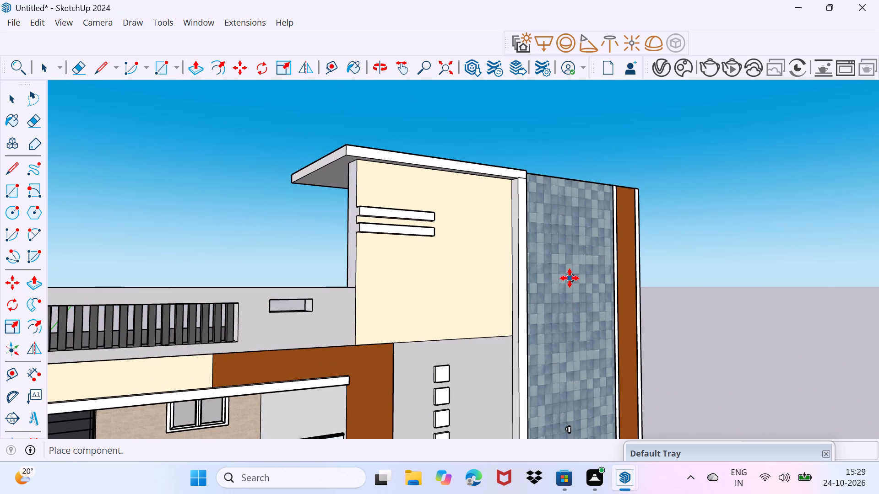
click(570, 278)
Set the Lamp Wall Outdoor 94-02 light to pale yellow (R 0.929, G 0.878, B 0.529) with an intensity multiplier of 51.7.
key(Escape)
key(Escape)
key(Escape)
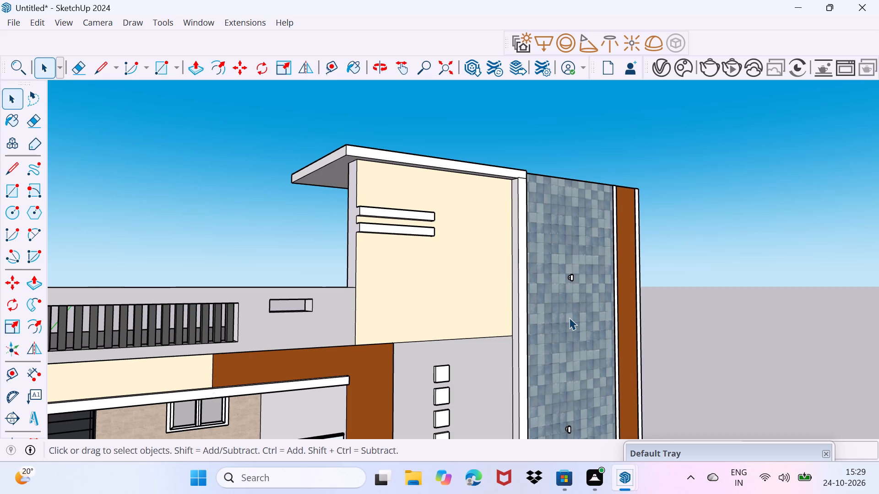
scroll(569, 317, up, 4)
scroll(602, 337, up, 2)
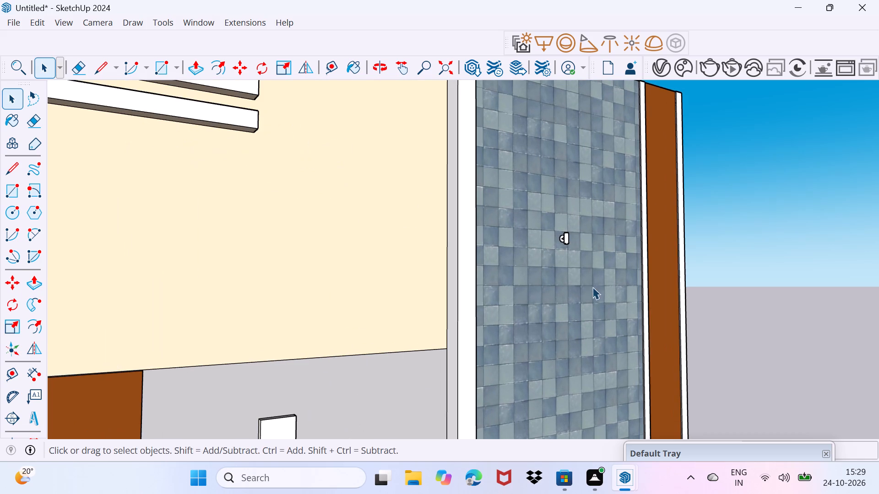
click(564, 242)
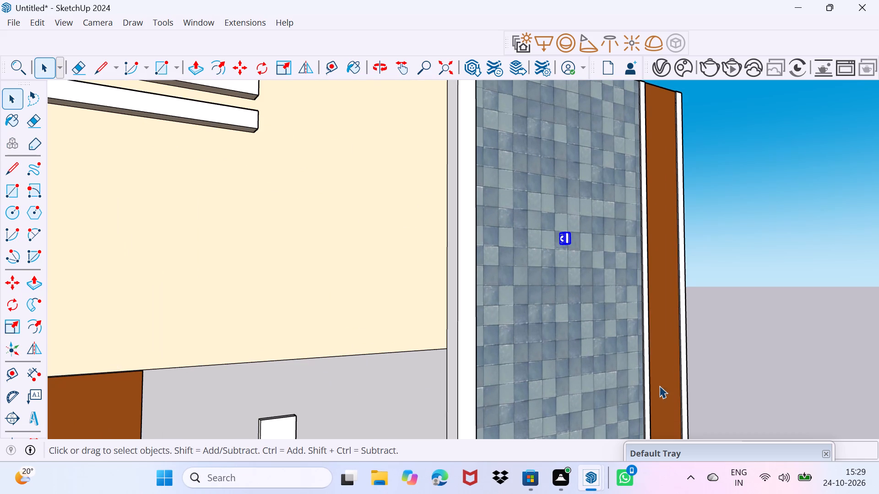
click(668, 74)
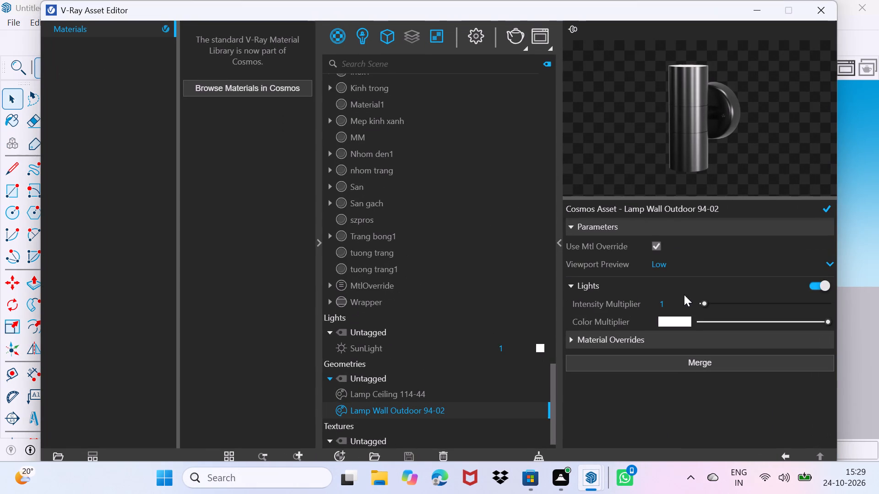
click(683, 326)
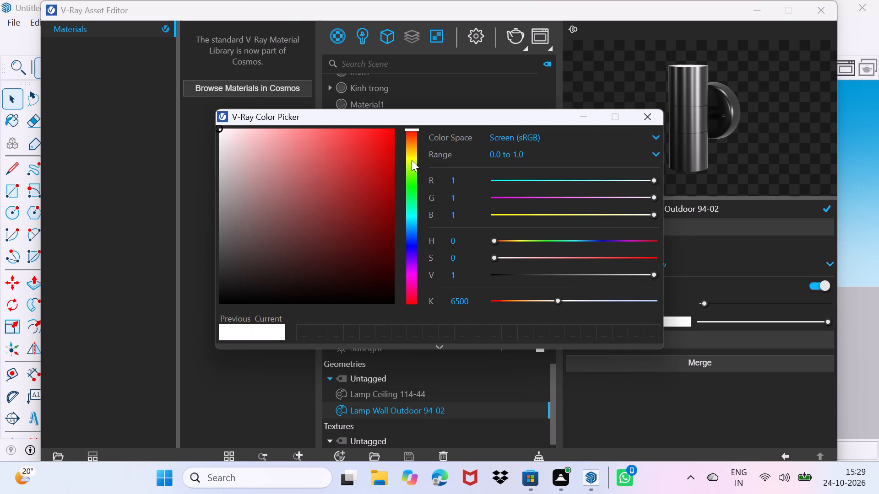
click(411, 155)
drag(273, 135, 294, 141)
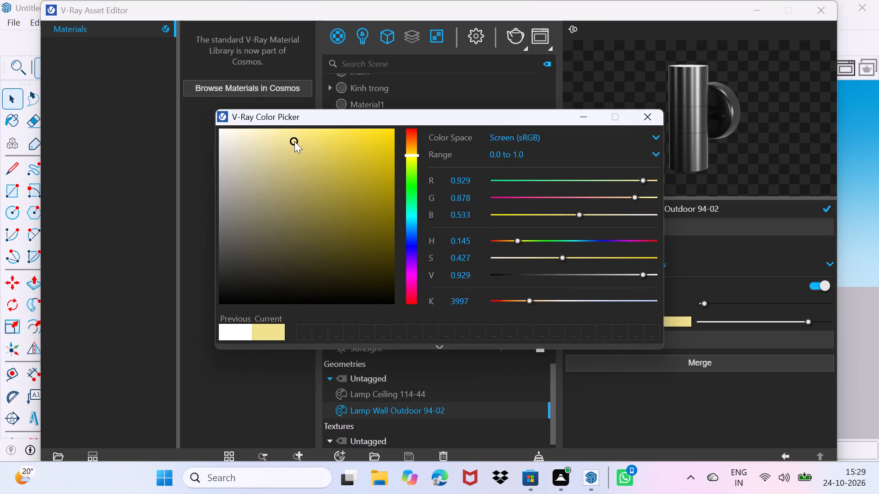
drag(294, 141, 295, 141)
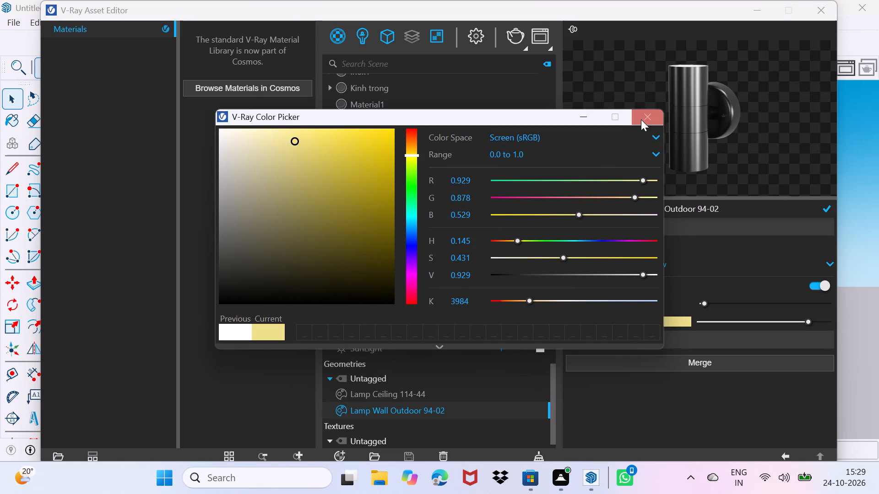
click(646, 117)
drag(707, 303, 759, 300)
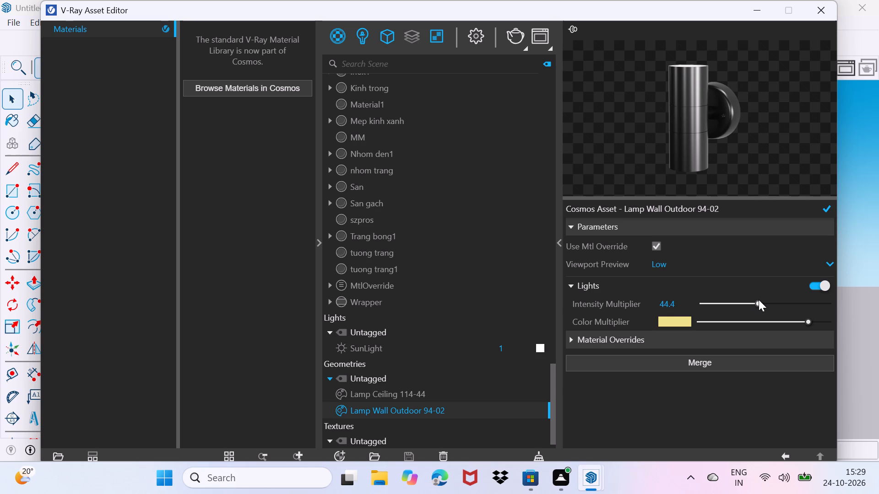
drag(759, 300, 768, 300)
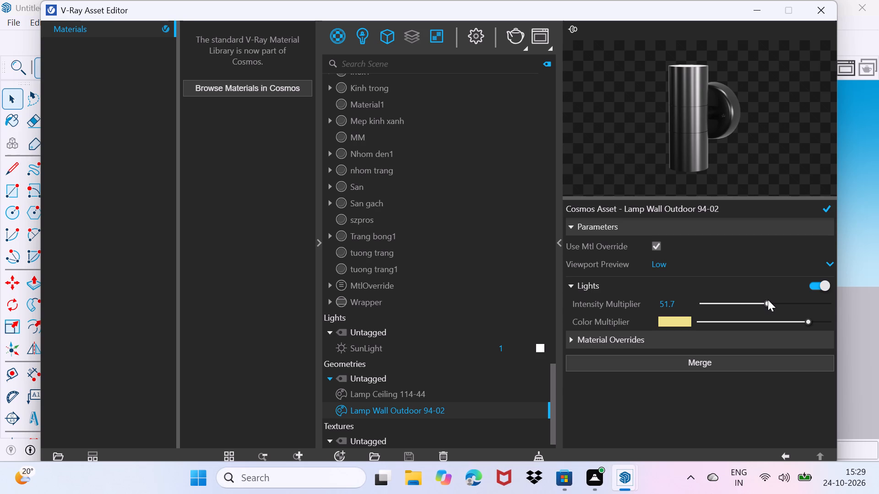
click(820, 7)
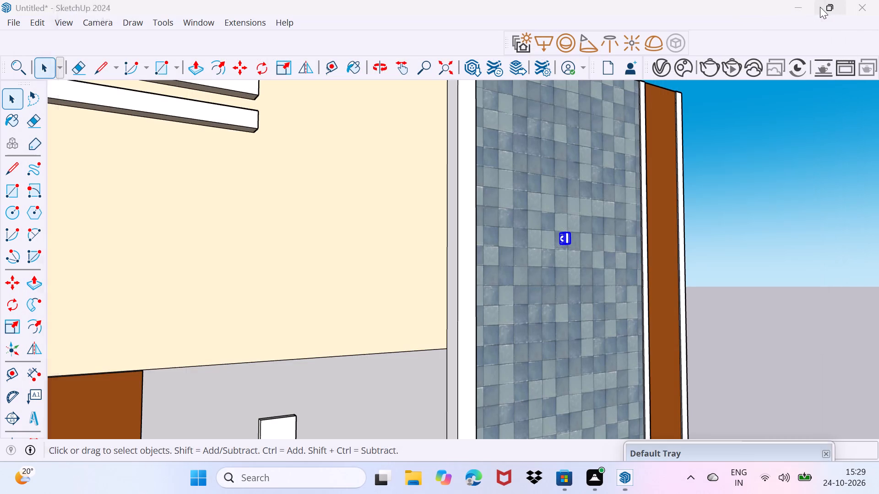
Inspect the house front from several angles, checking the balcony plants, wall niches and lamps on the blue tiled wall.
drag(537, 298, 566, 222)
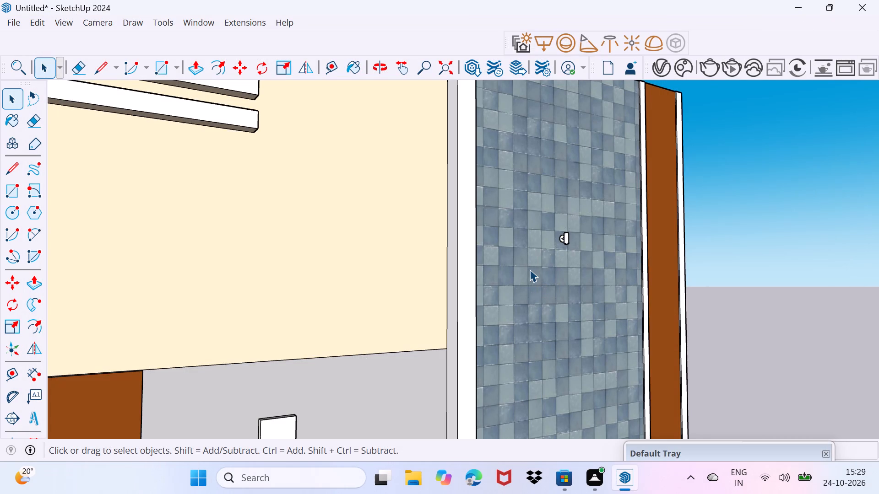
scroll(527, 268, down, 6)
middle_drag(528, 268, 451, 304)
scroll(451, 304, down, 12)
scroll(428, 393, up, 4)
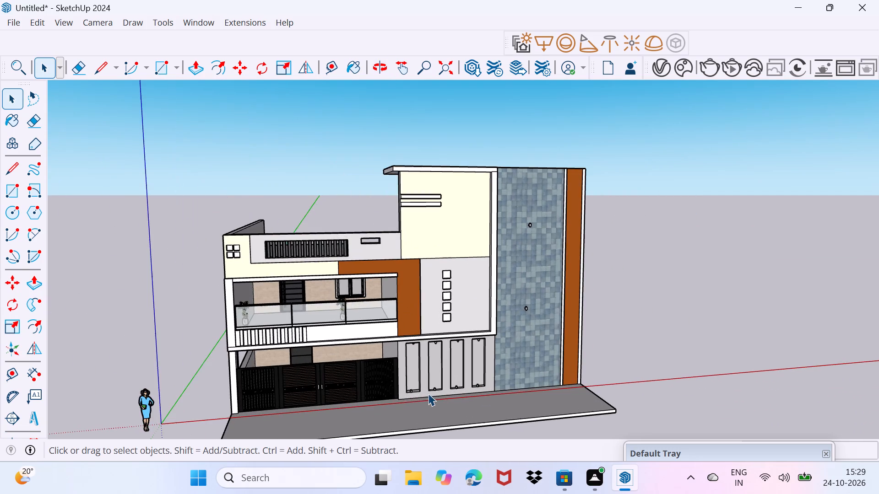
middle_drag(409, 397, 489, 353)
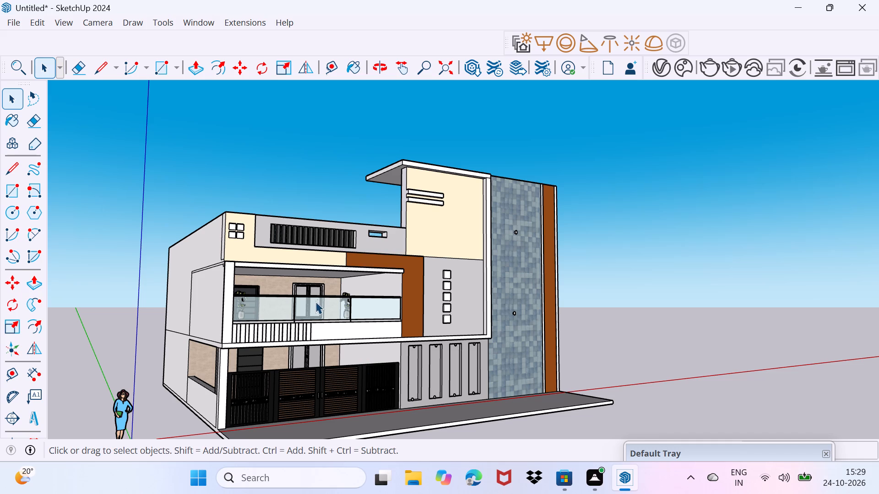
scroll(315, 301, up, 5)
middle_drag(251, 283, 97, 345)
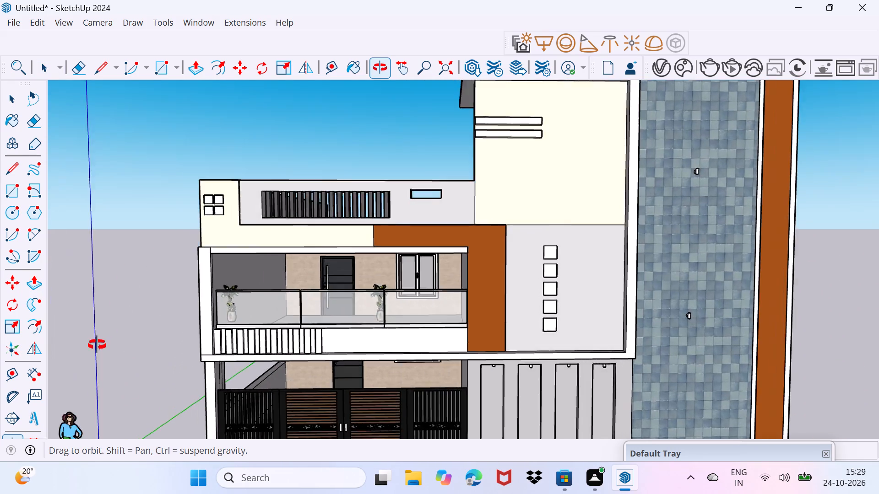
middle_drag(97, 345, 261, 240)
scroll(271, 289, up, 4)
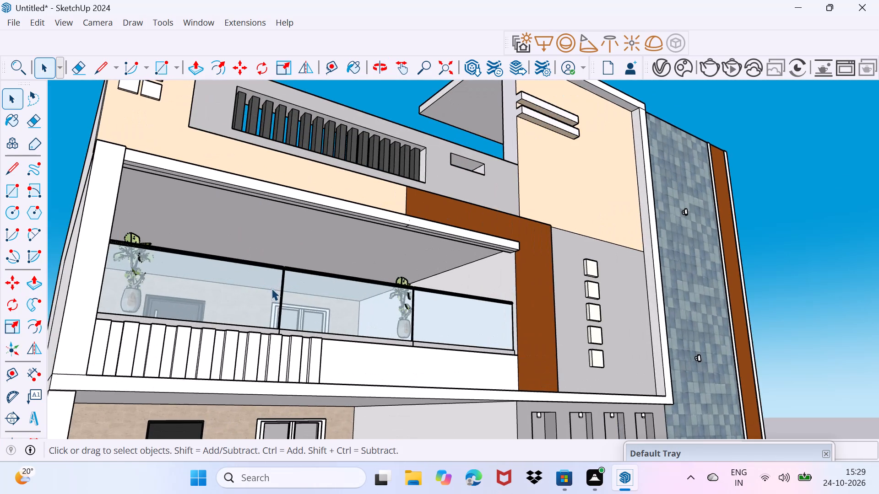
middle_drag(280, 281, 259, 341)
scroll(259, 341, down, 11)
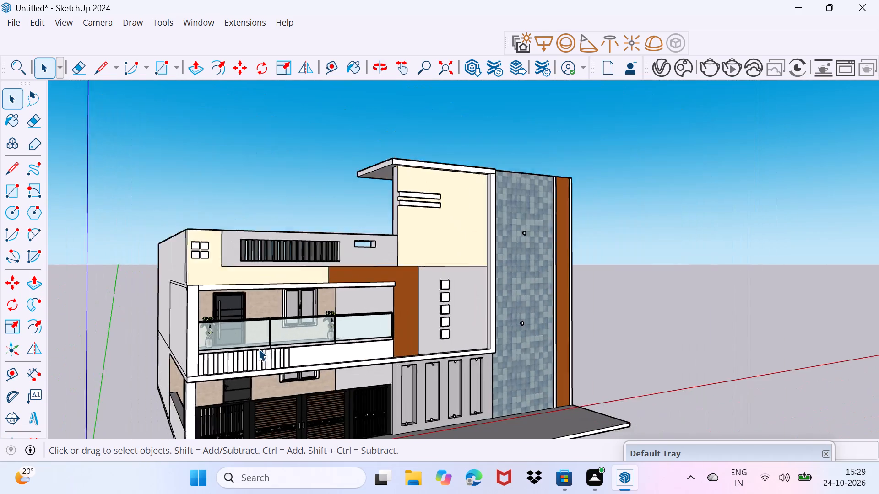
scroll(259, 349, down, 2)
middle_drag(371, 378, 265, 384)
scroll(307, 394, up, 3)
middle_drag(307, 394, 318, 394)
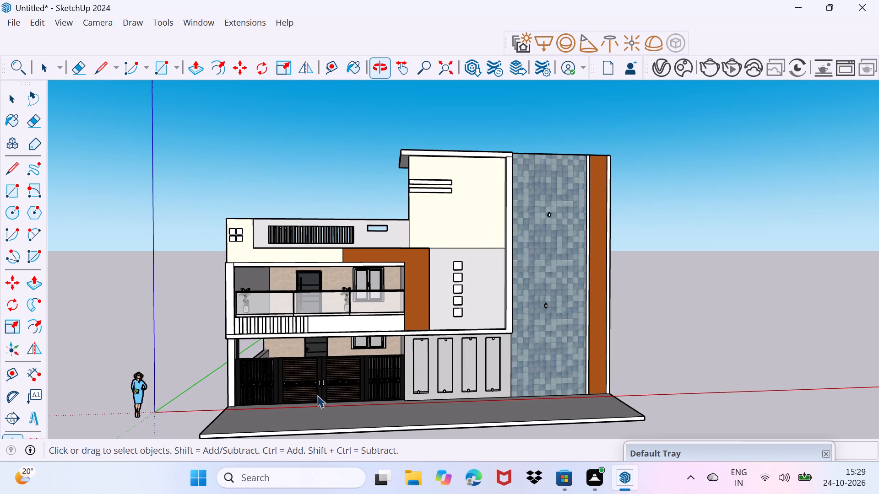
scroll(317, 395, up, 1)
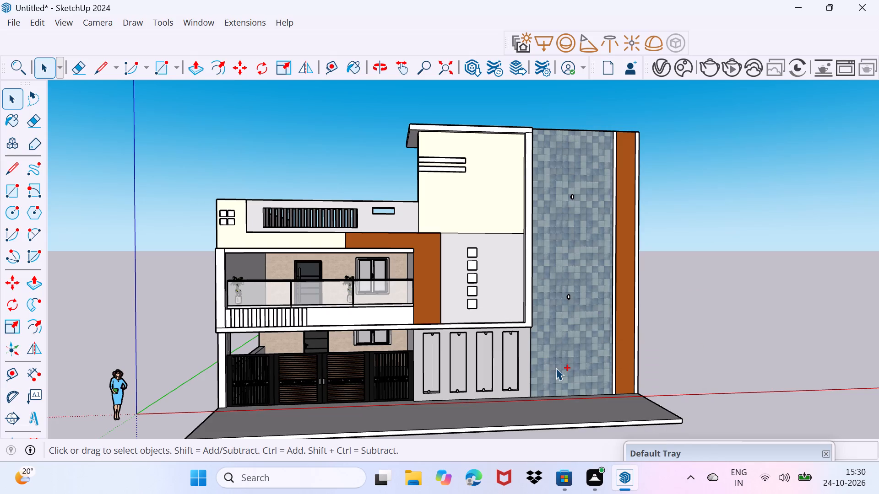
Save the model as Untitled in the Documents folder, replacing the existing file.
key(ctrl+s)
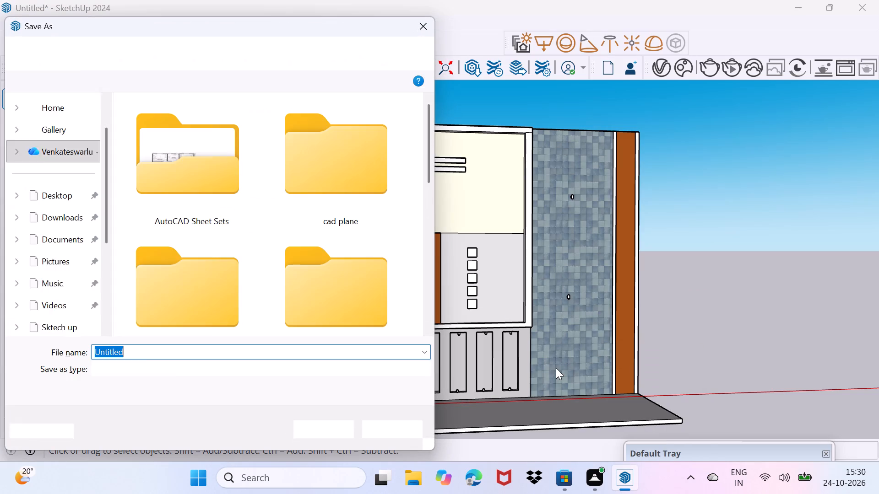
click(340, 424)
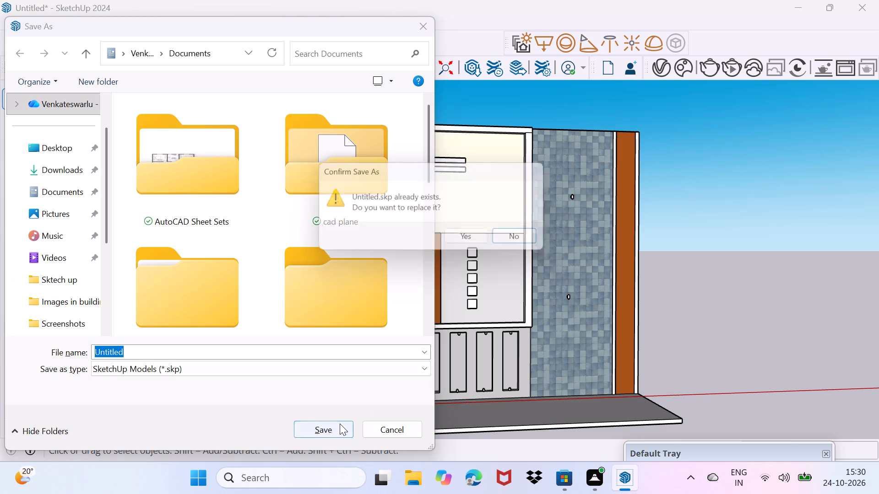
click(470, 234)
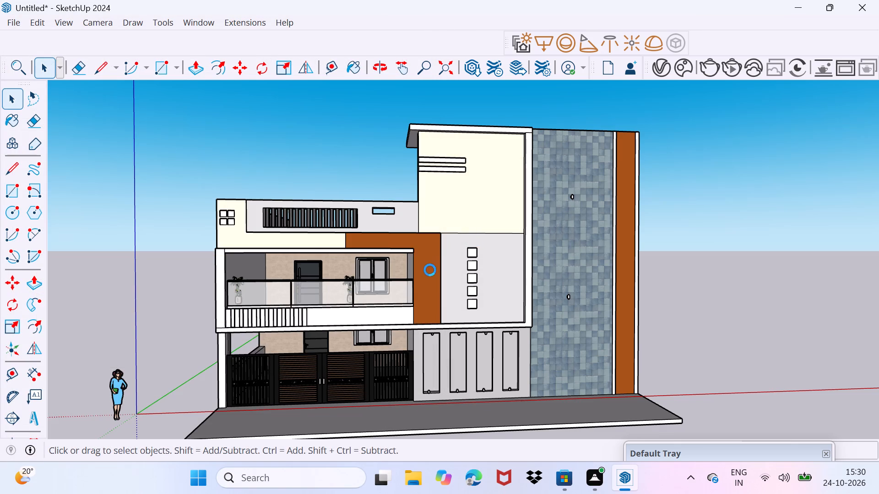
Draw a chain of connected lines on the empty ground beyond the brown strip, closing it into a pointed, angular shape.
scroll(553, 265, down, 3)
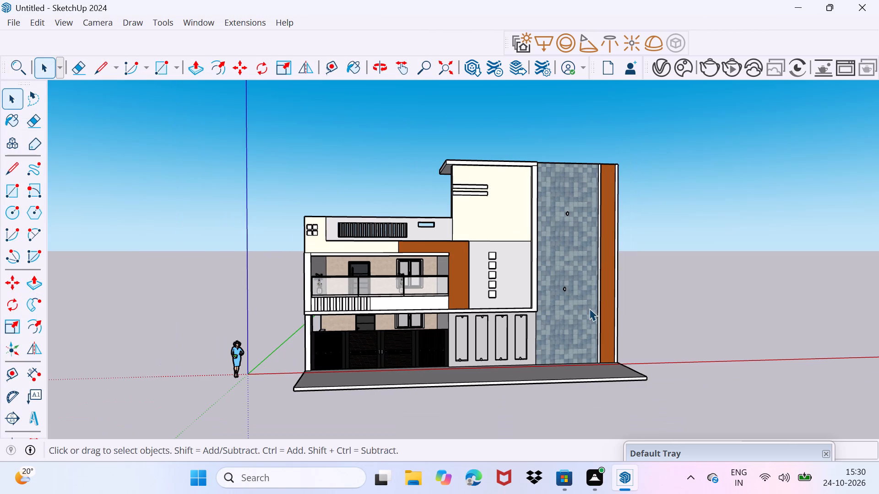
key(space)
key(l)
middle_drag(711, 322, 579, 324)
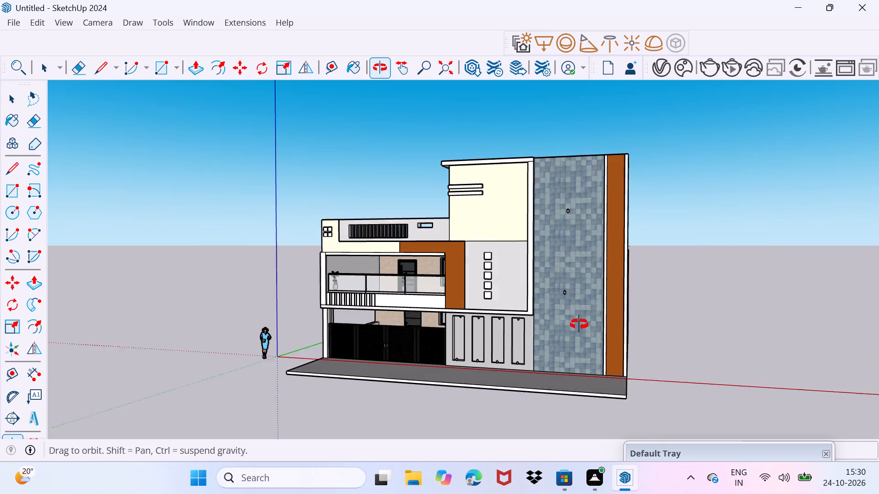
middle_drag(579, 324, 547, 272)
scroll(597, 336, down, 8)
middle_drag(616, 431, 536, 396)
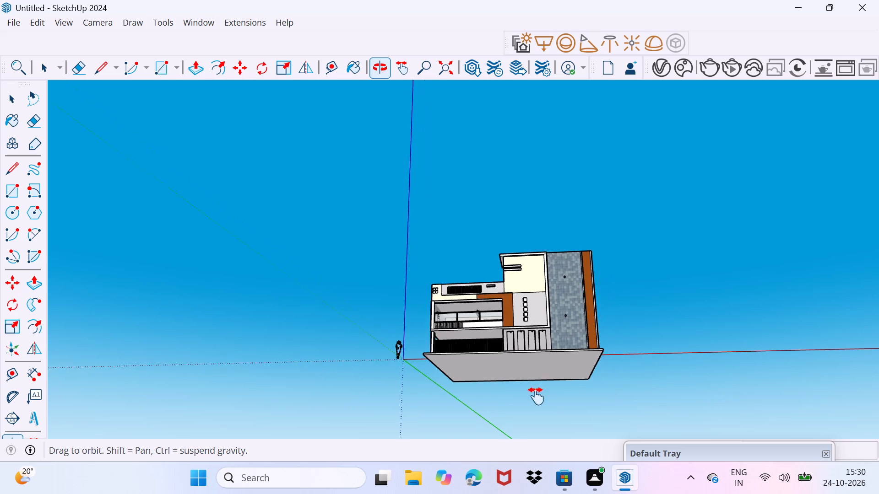
middle_drag(536, 396, 327, 414)
middle_drag(371, 399, 504, 462)
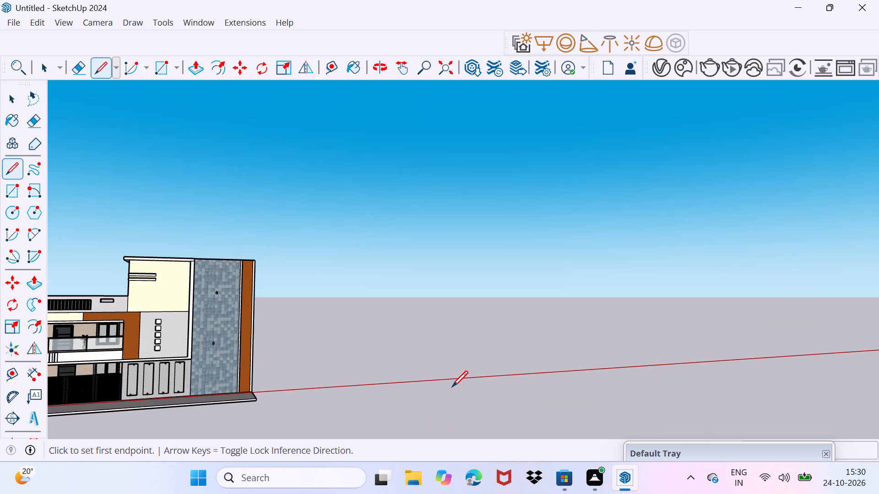
scroll(452, 384, up, 2)
click(452, 383)
click(474, 345)
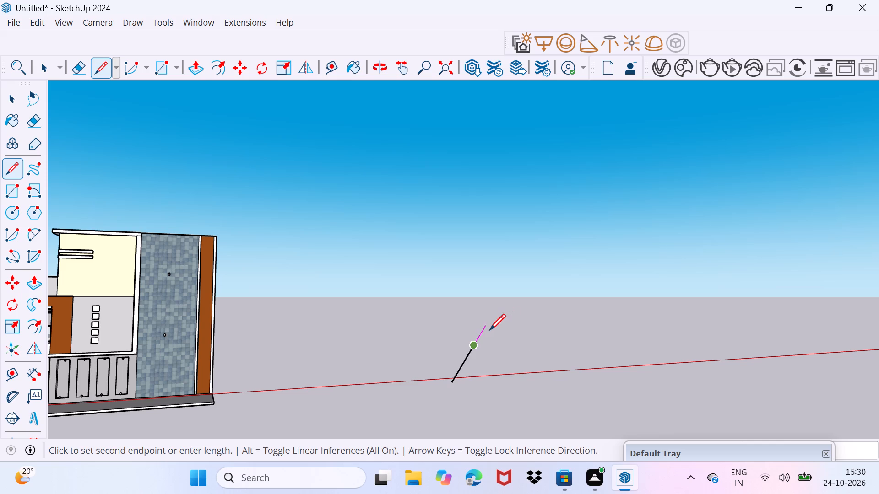
click(487, 332)
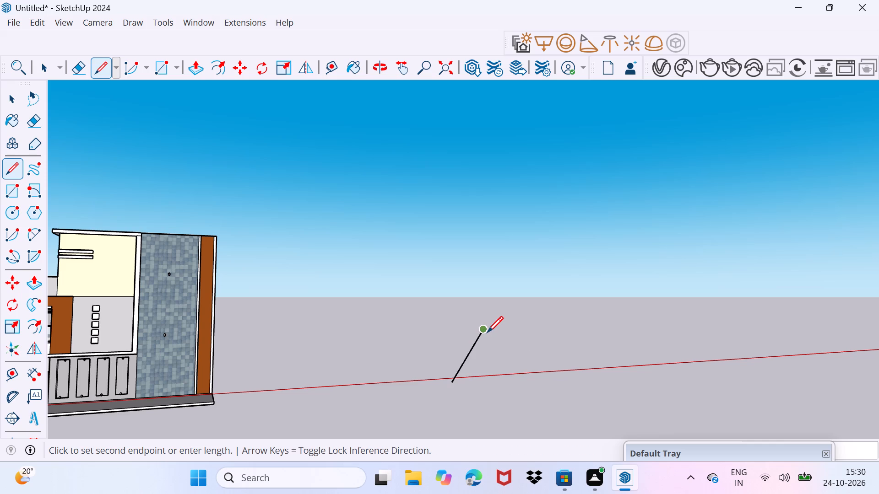
click(378, 338)
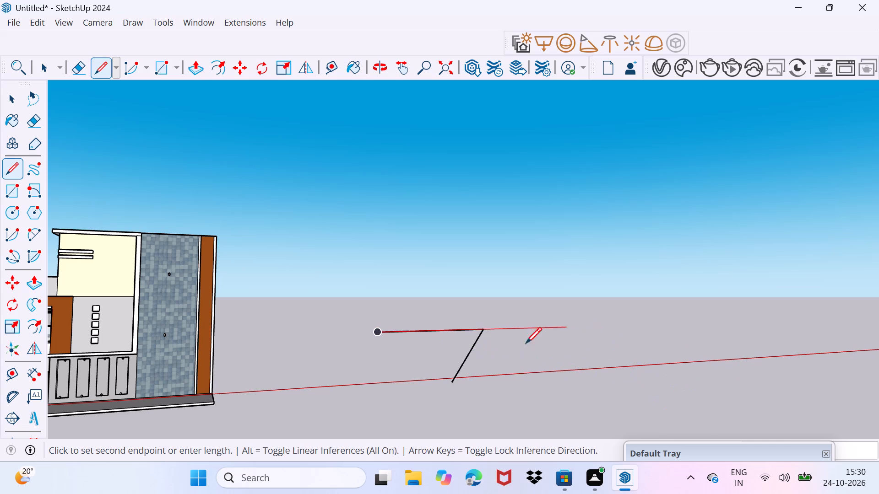
click(508, 377)
click(530, 357)
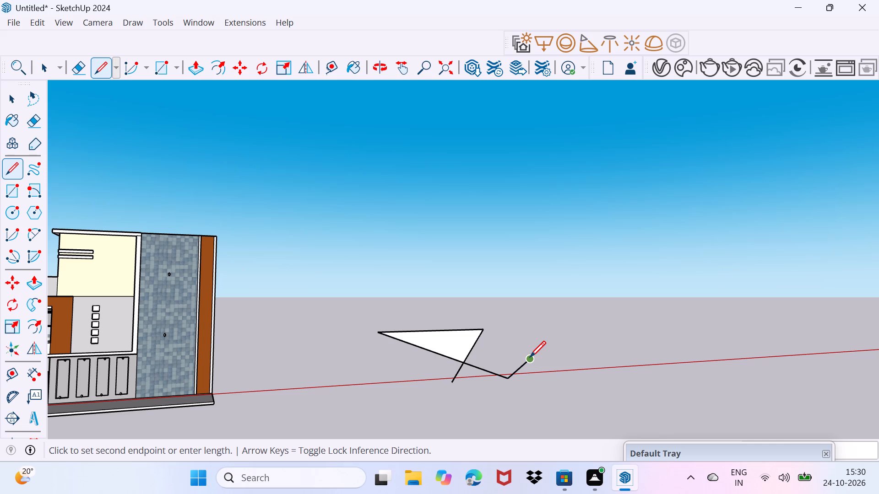
click(474, 352)
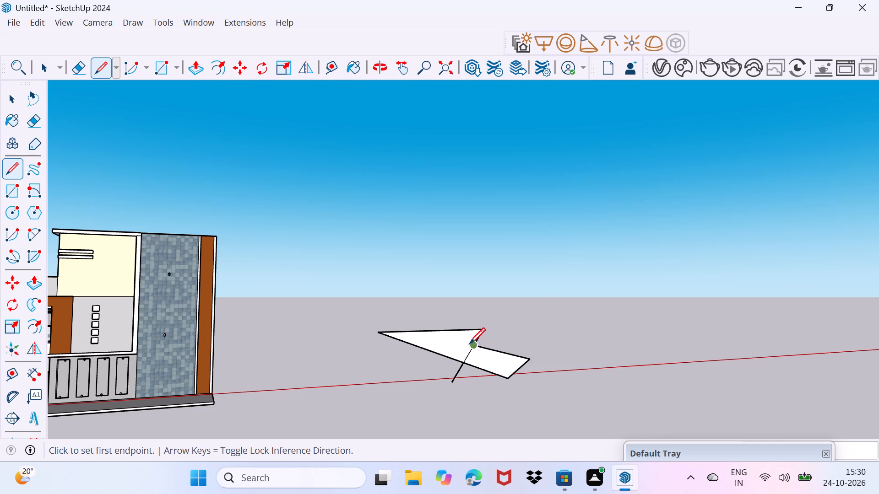
Connect the outer corners of the angular shape with straight lines, filling its three open notches into one kite-like outline.
click(475, 345)
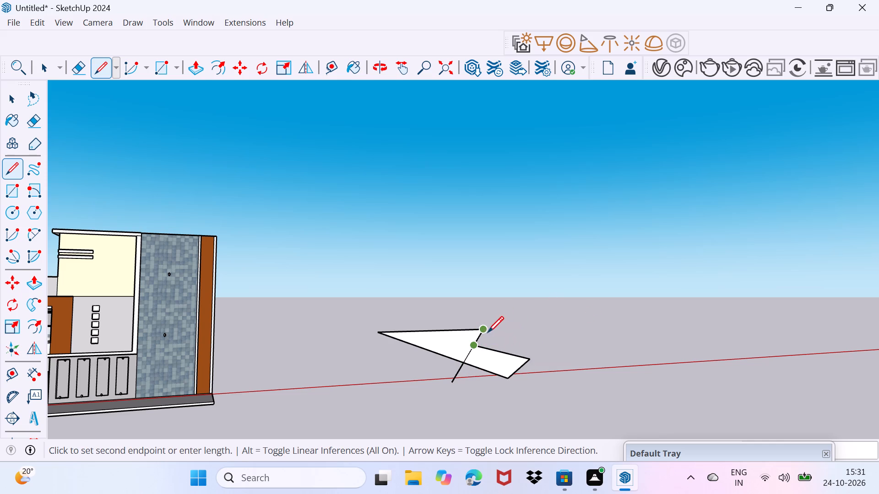
click(484, 331)
click(532, 359)
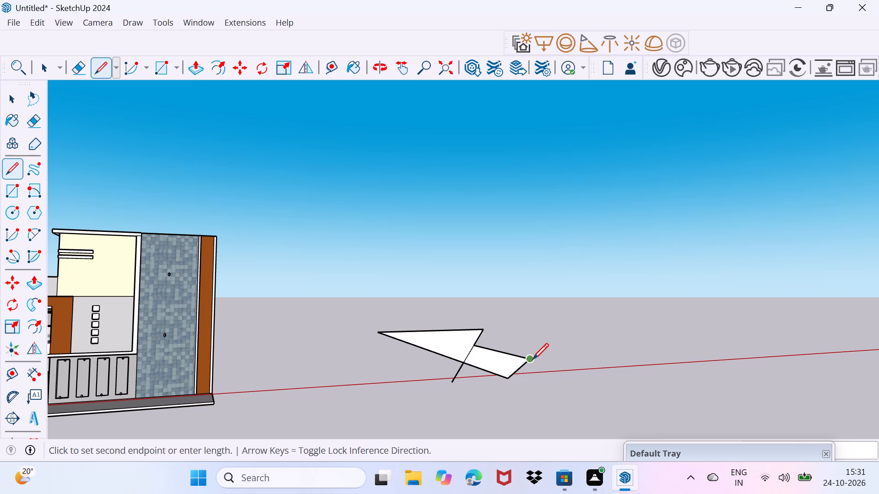
click(490, 330)
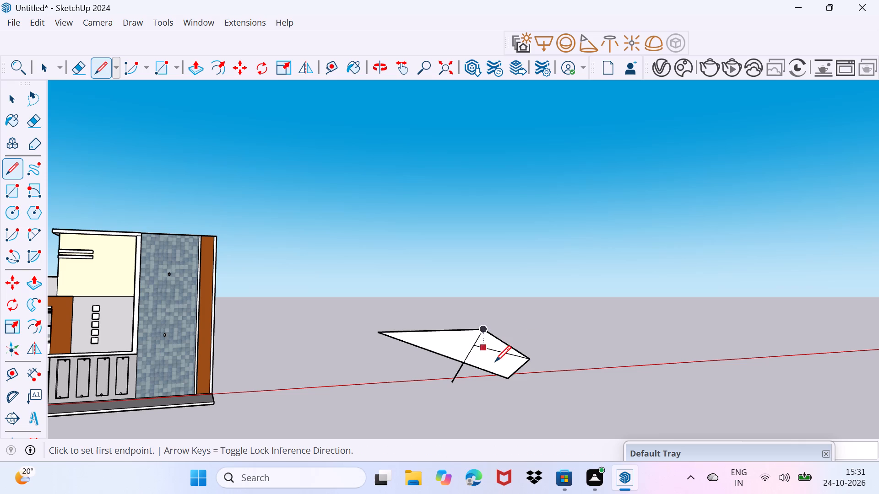
click(451, 383)
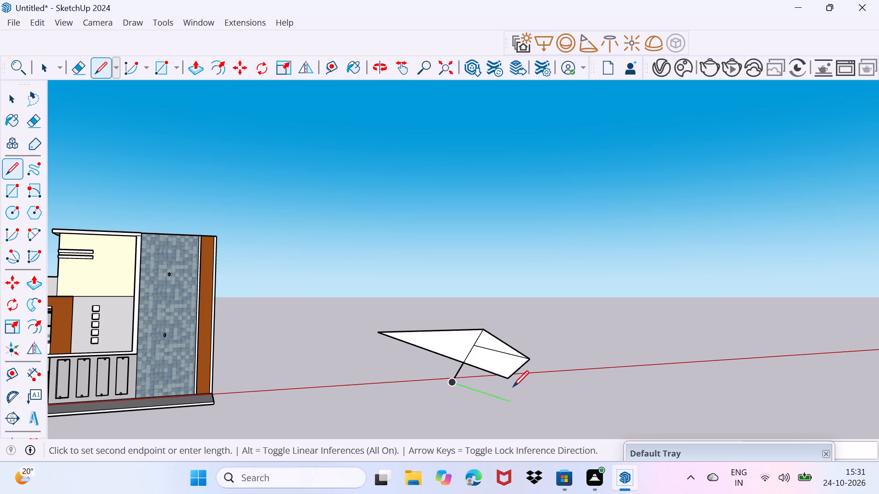
click(510, 381)
scroll(414, 377, up, 2)
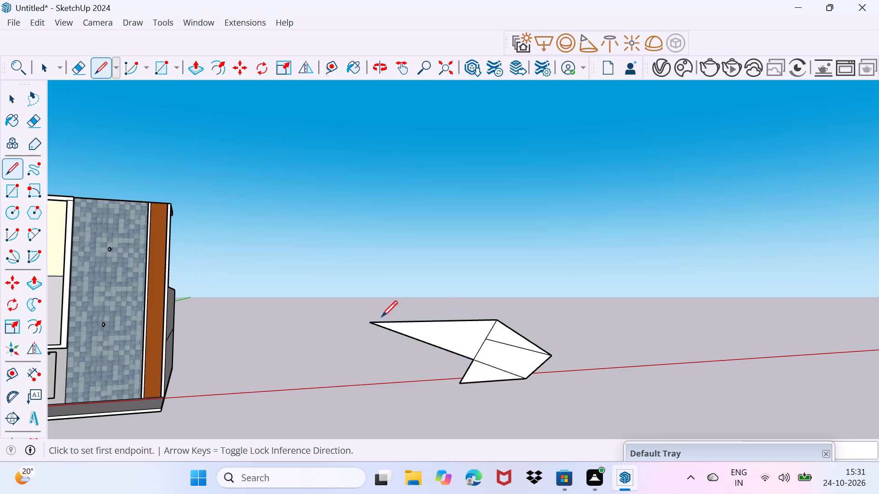
click(374, 322)
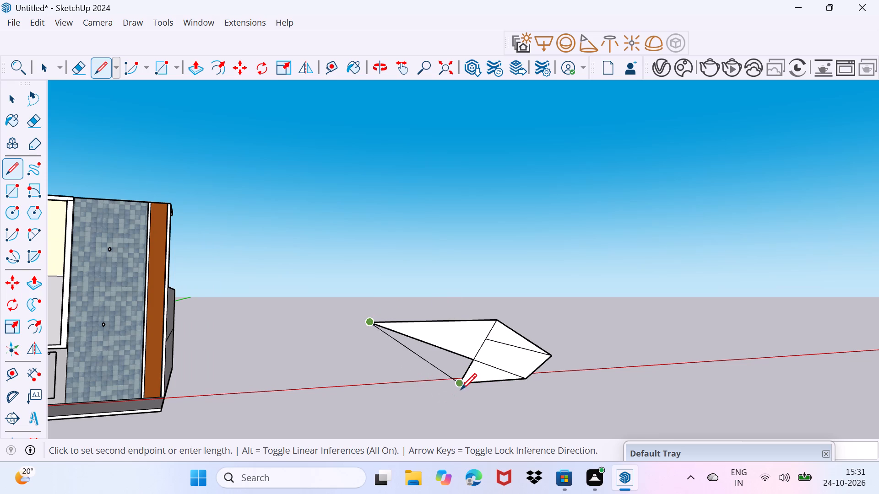
click(459, 381)
scroll(424, 377, up, 2)
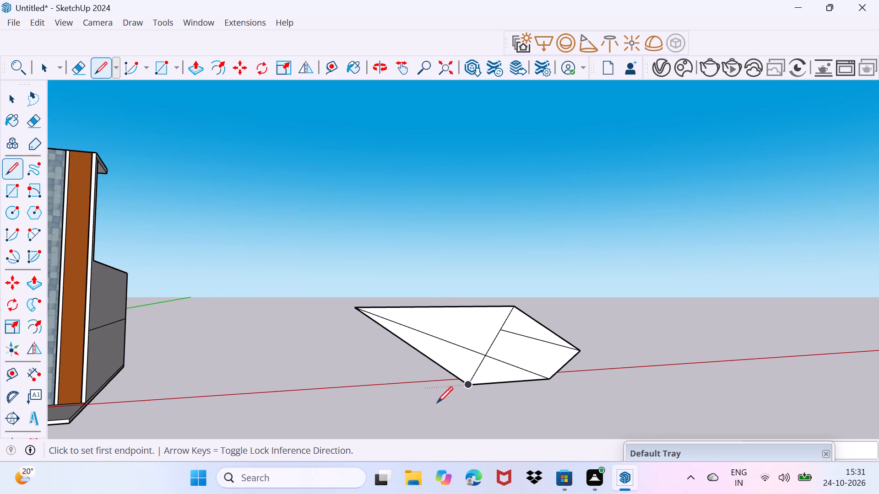
Draw a chain of lines from inside the kite-like shape out past its lower edge, looping back to that edge as a bent tail with a short side line.
middle_drag(457, 403, 454, 383)
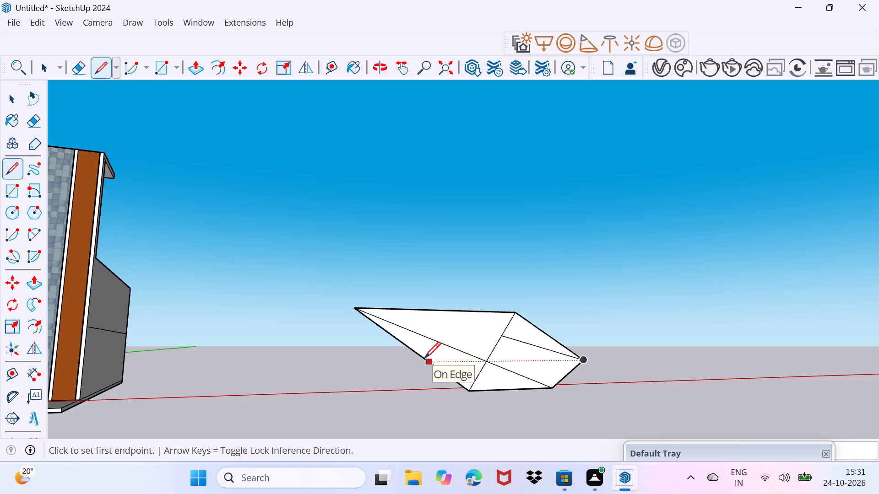
click(451, 383)
click(477, 366)
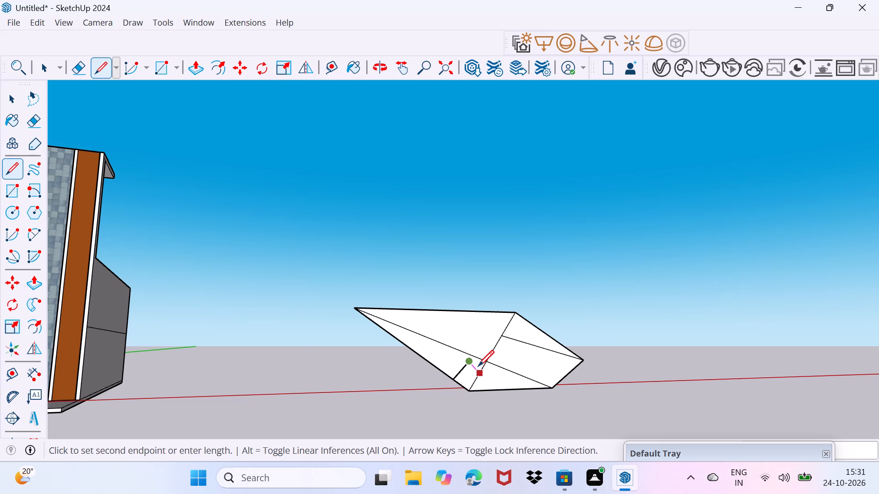
click(402, 425)
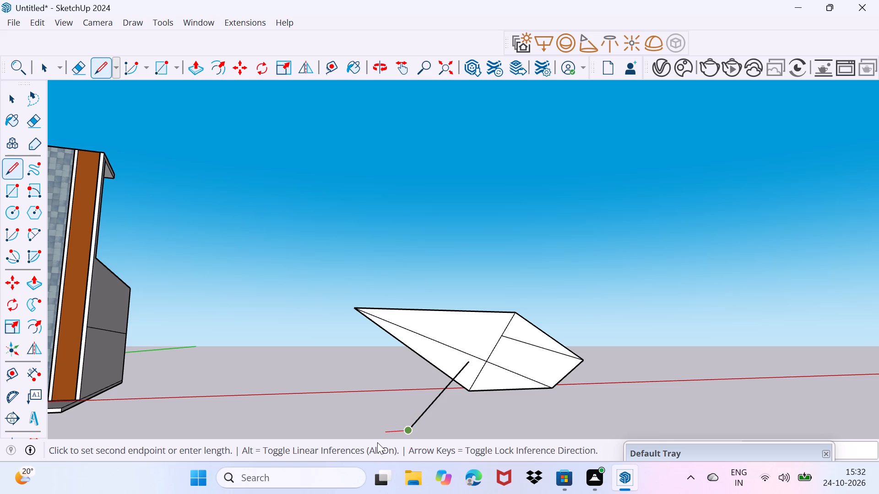
click(370, 448)
click(380, 435)
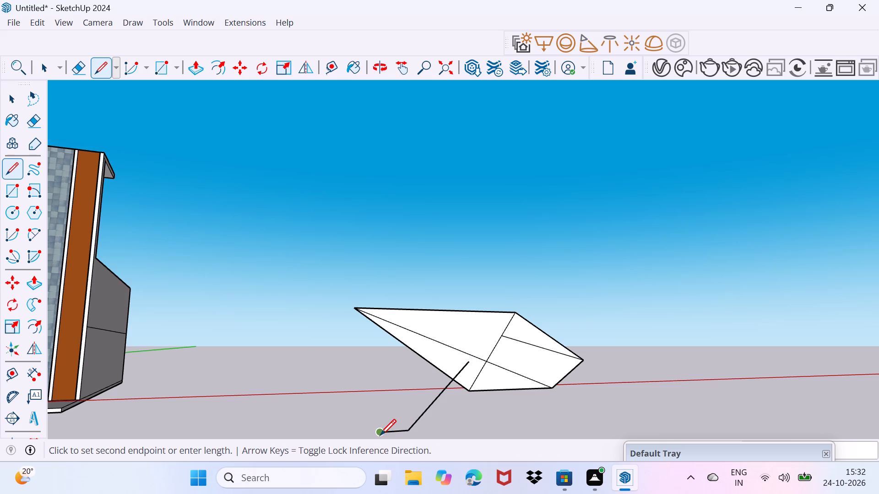
click(379, 436)
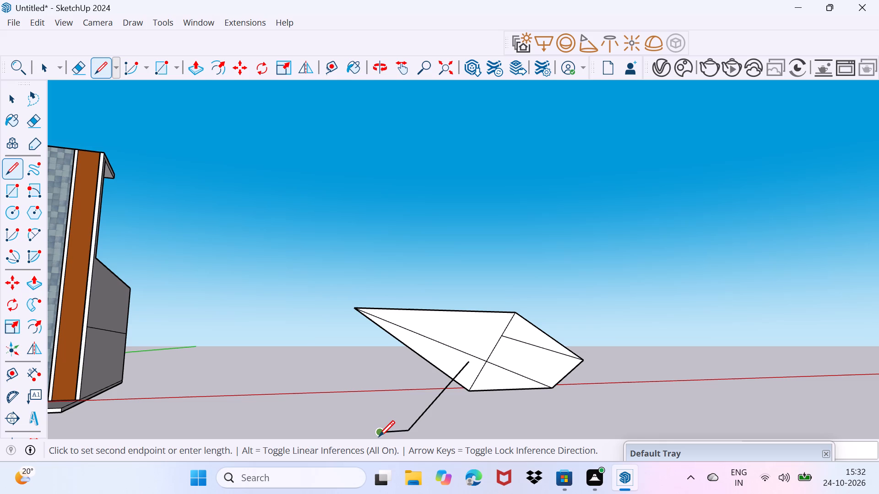
click(379, 436)
click(372, 403)
click(398, 394)
click(398, 394)
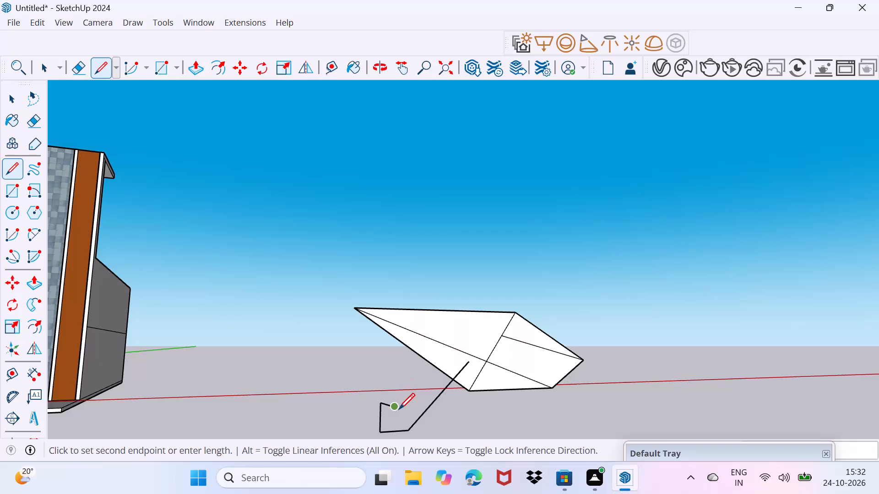
click(453, 375)
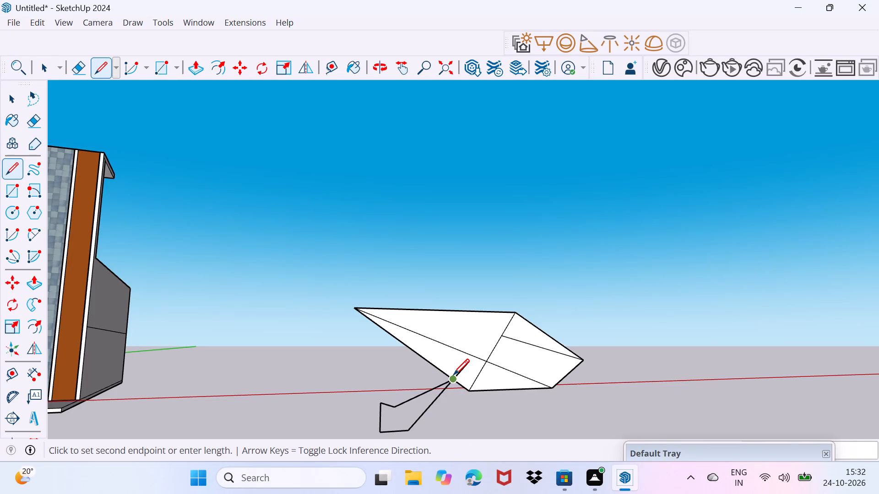
click(453, 375)
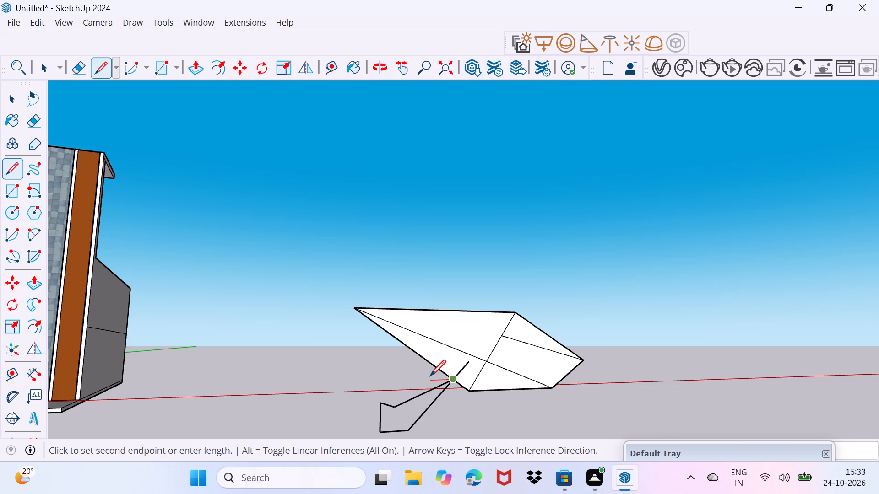
click(430, 376)
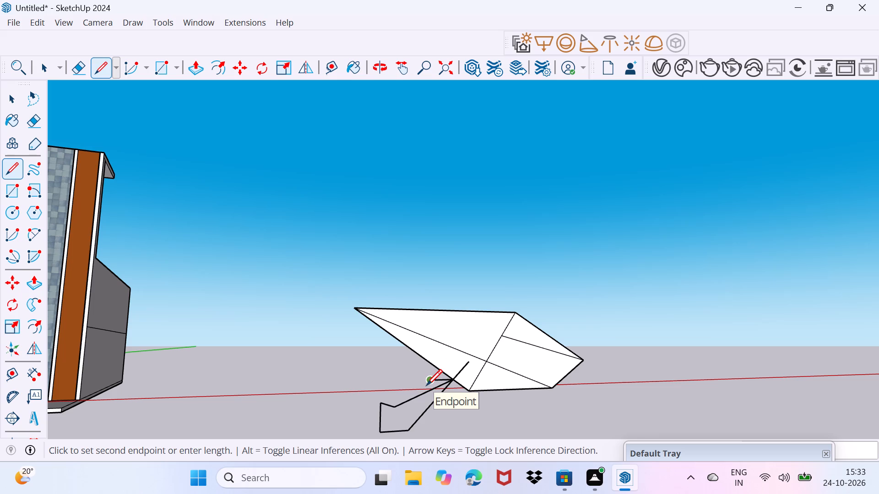
click(426, 385)
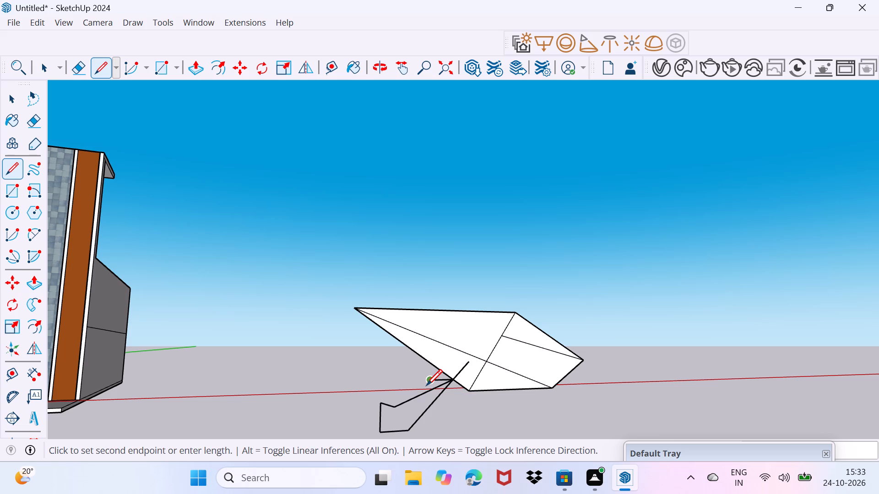
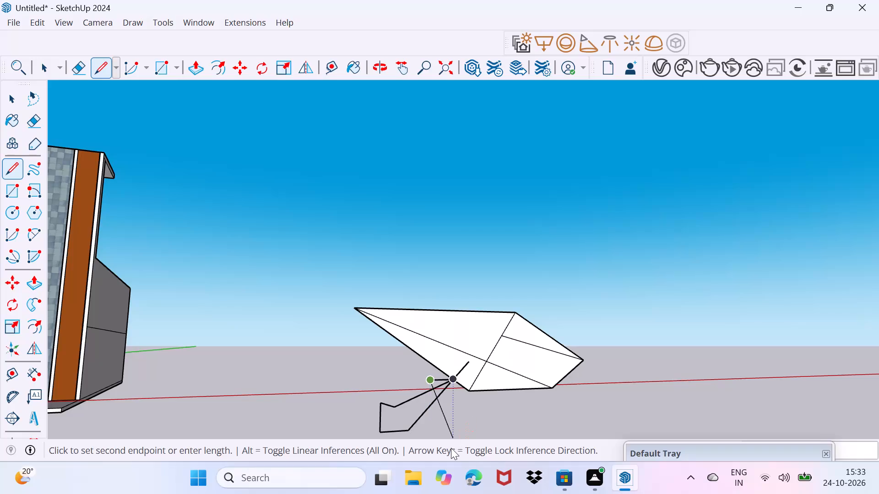
Continue the tail's side line across the kite's bottom corner, down past its lower edge, and back to that edge as a small notch.
click(489, 381)
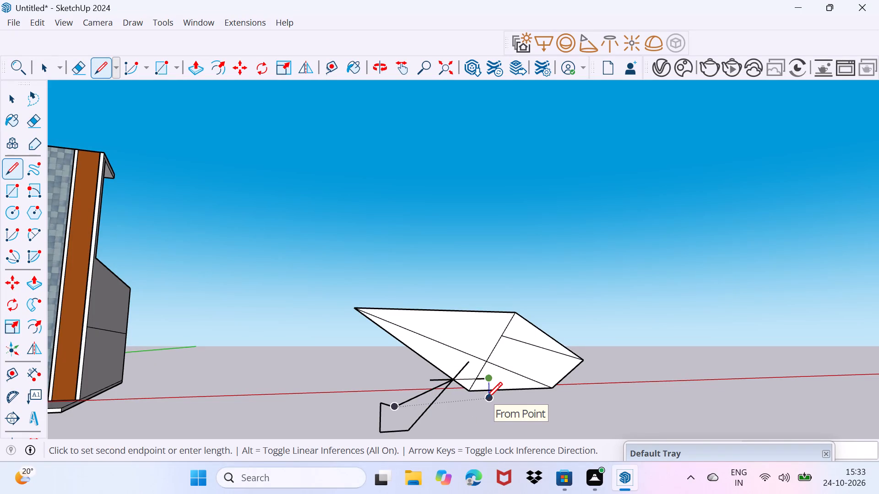
click(486, 398)
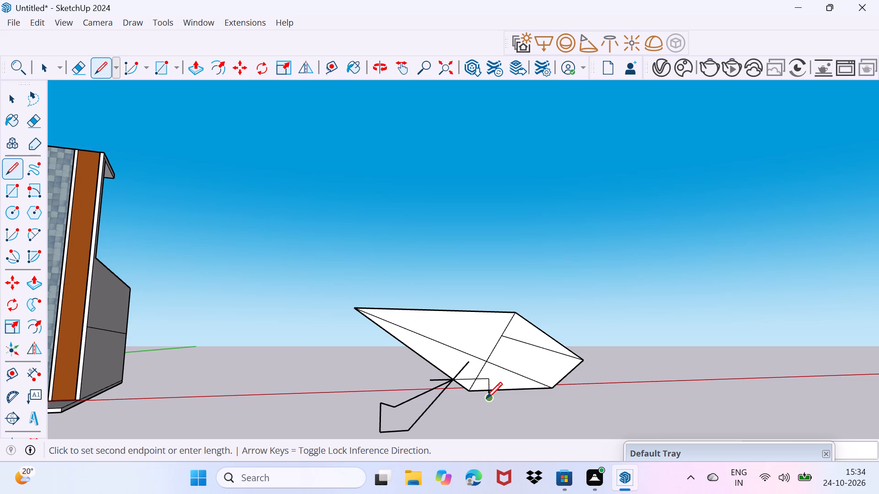
click(486, 398)
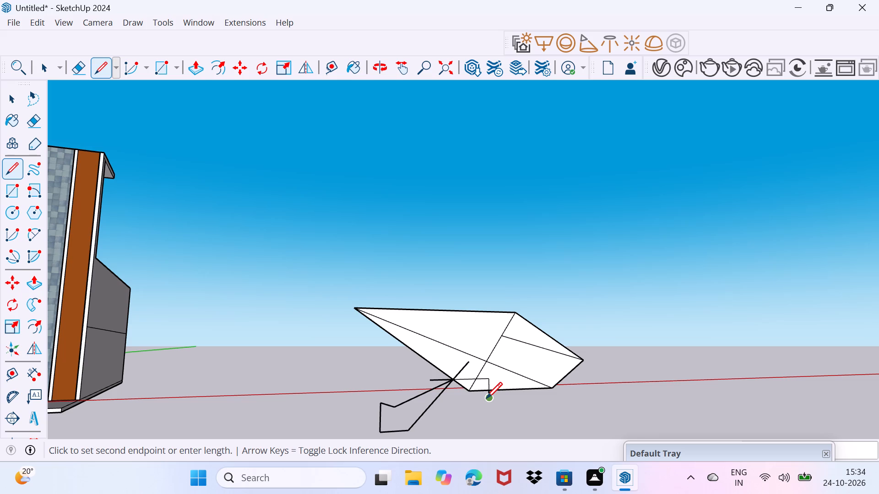
click(486, 398)
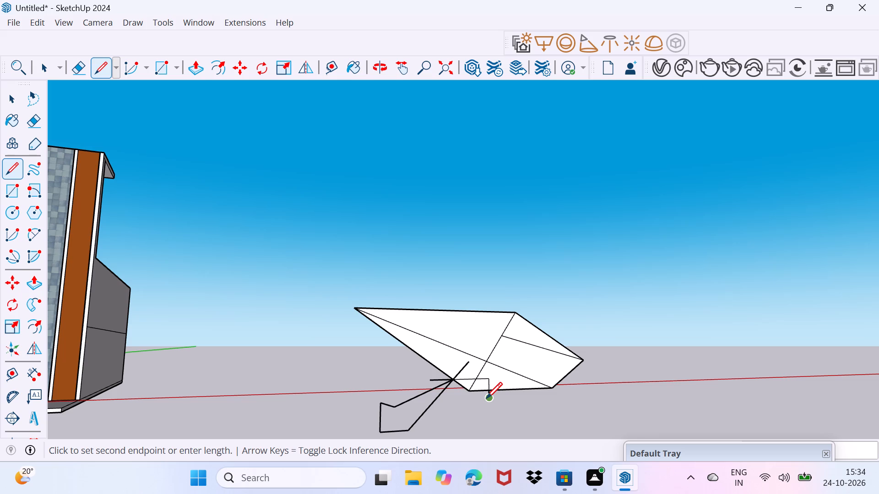
click(486, 398)
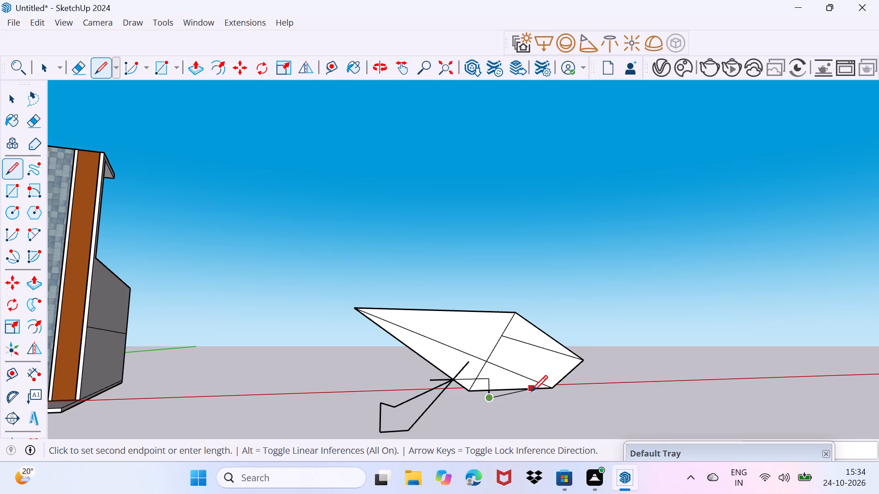
click(531, 391)
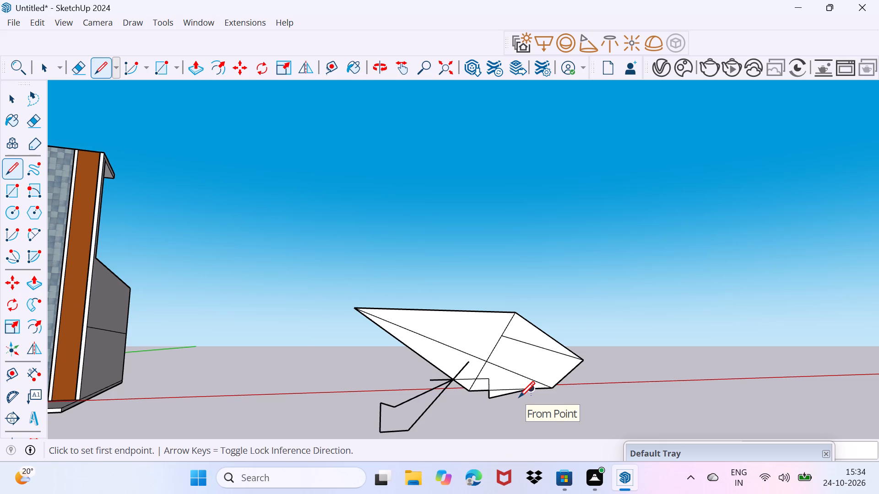
Draw a bent line from below the kite's lower edge up to its long diagonal, and join its tip straight down to the edge.
click(519, 397)
click(521, 398)
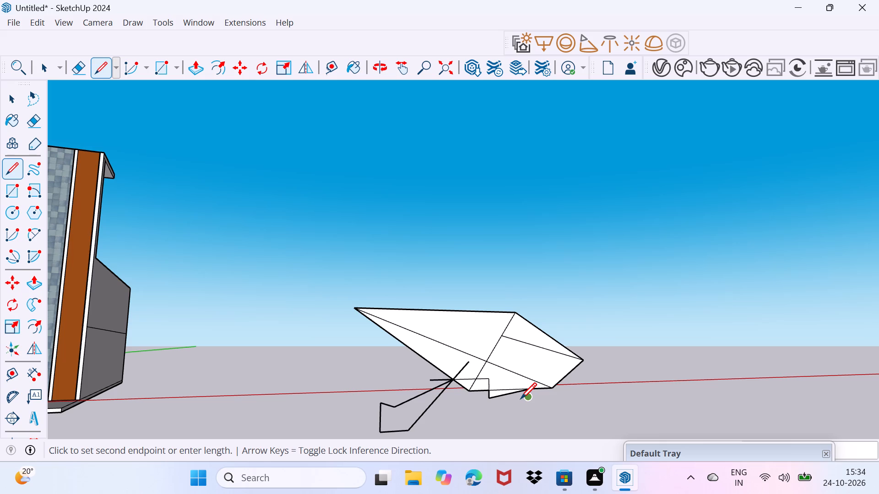
click(521, 398)
click(521, 398)
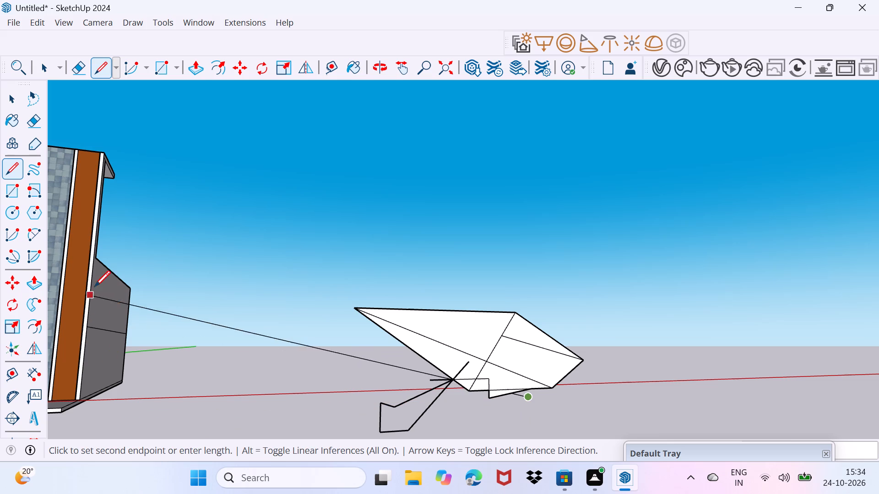
click(500, 376)
click(506, 370)
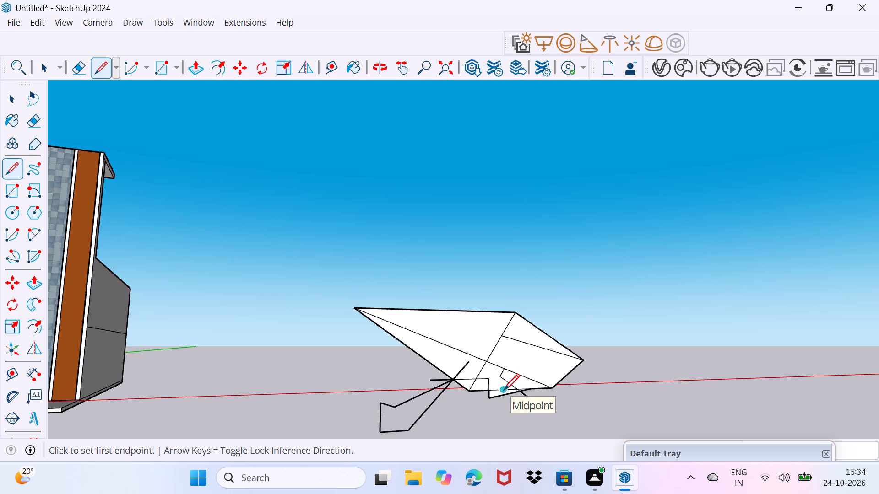
click(504, 390)
click(504, 370)
Draw a short slanted line from the horizontal line inside the kite's bottom corner out to just below the outline.
click(469, 379)
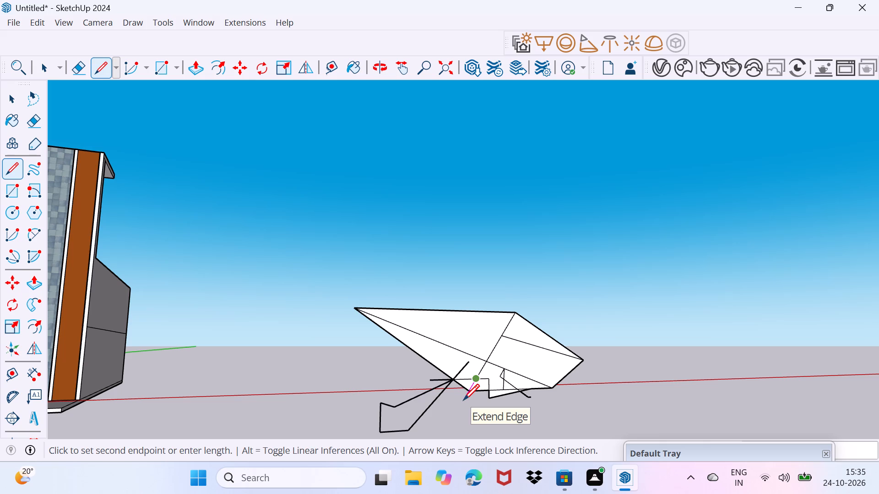
click(463, 400)
click(466, 396)
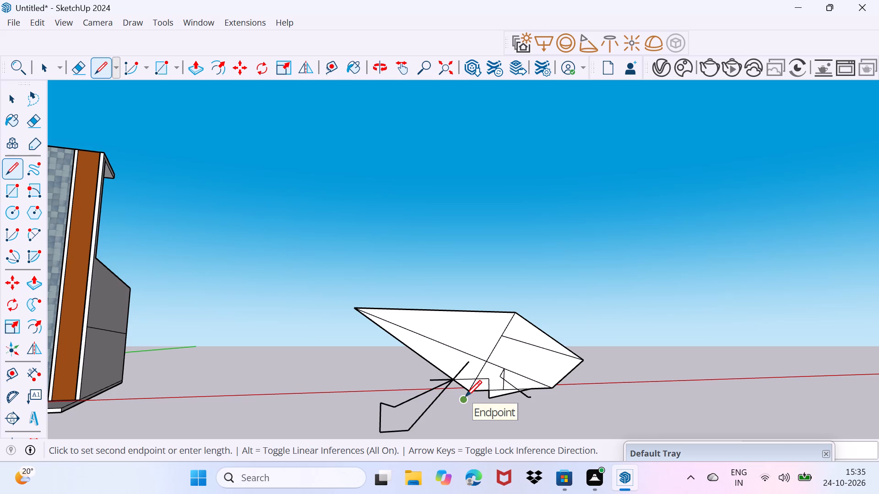
click(466, 396)
click(475, 385)
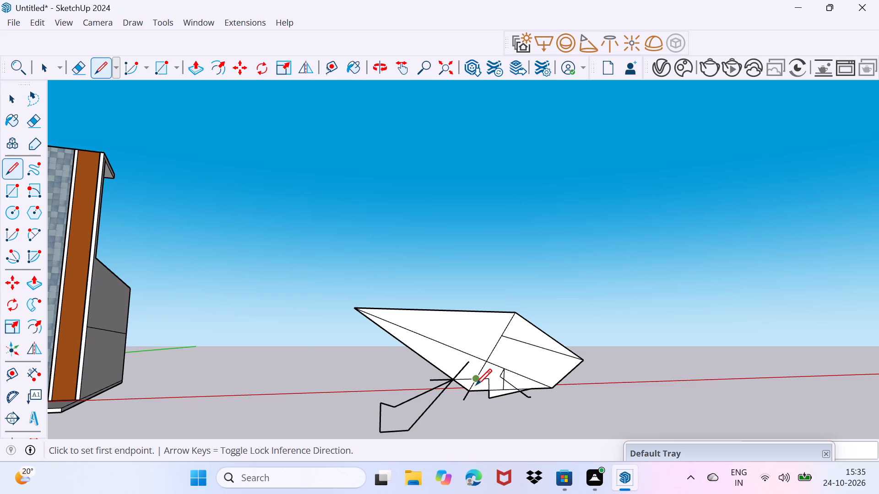
click(472, 383)
click(491, 369)
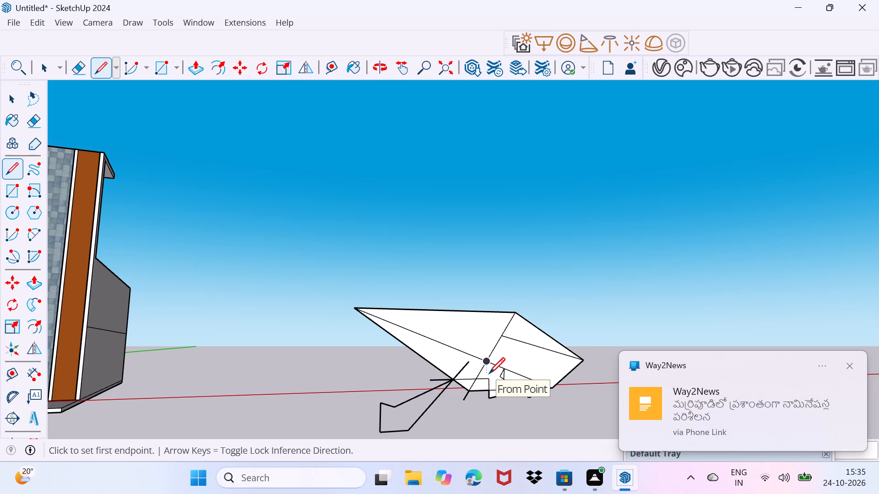
Add short strokes around the small notch, one above its upper corner and one from its crossing with the lower edge down past the outline.
click(489, 373)
click(487, 379)
click(485, 385)
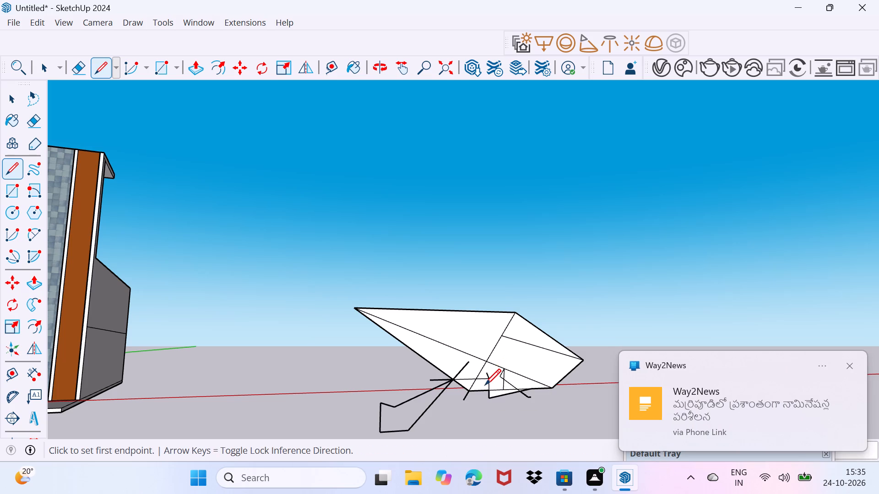
click(483, 388)
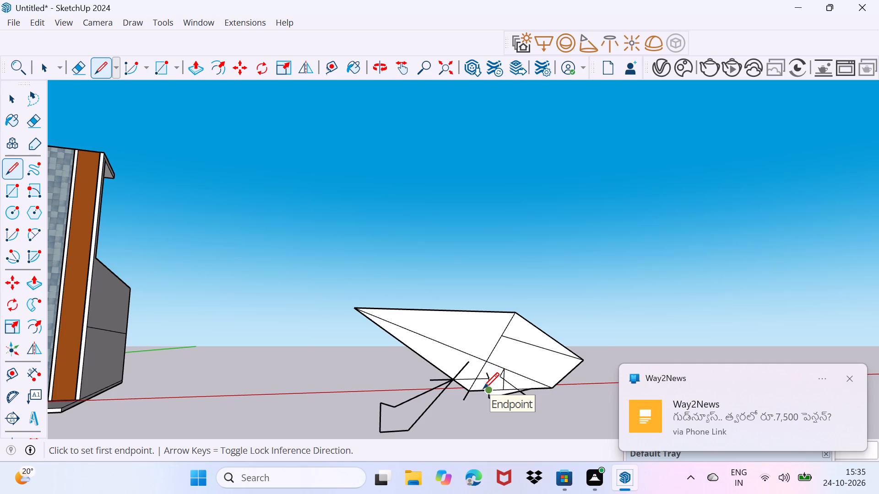
click(475, 409)
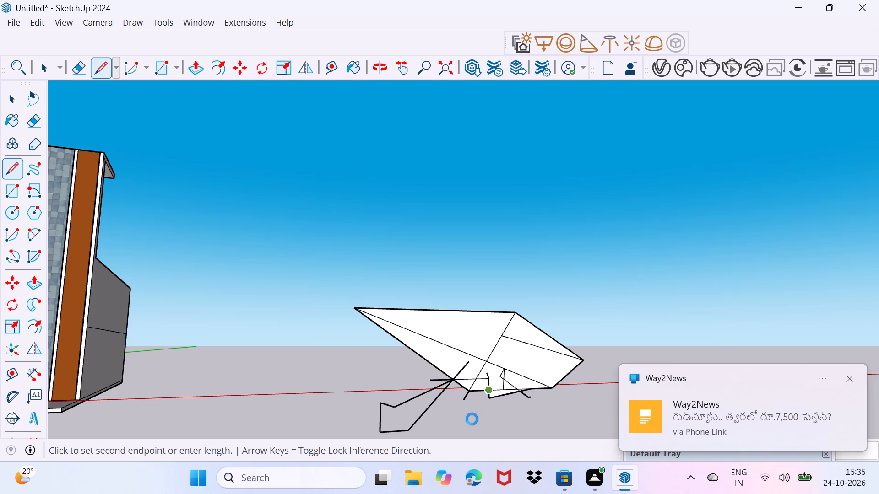
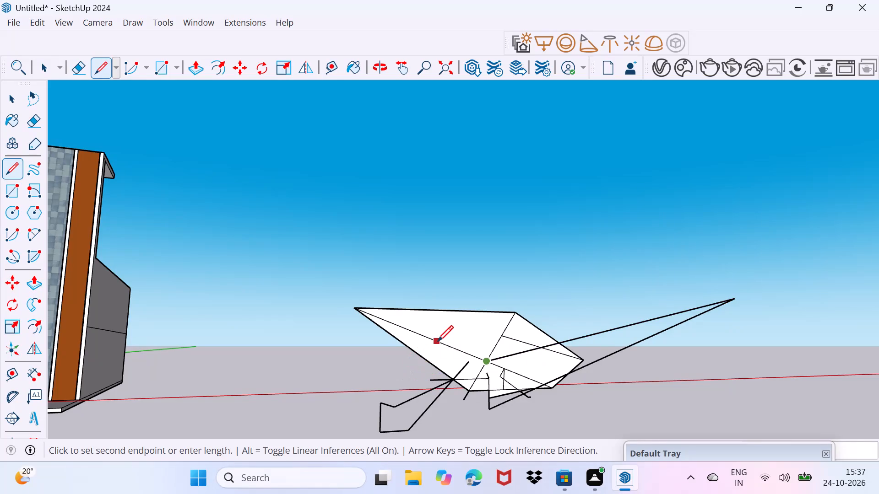
Finish the line from the crossing of the kite's diagonals partway along its long diagonal toward the far tip.
click(437, 341)
Outline a small four-sided cell at the kite's top corner with a horizontal line between the two diagonals and a vertical line to the top edge.
middle_drag(414, 345, 339, 365)
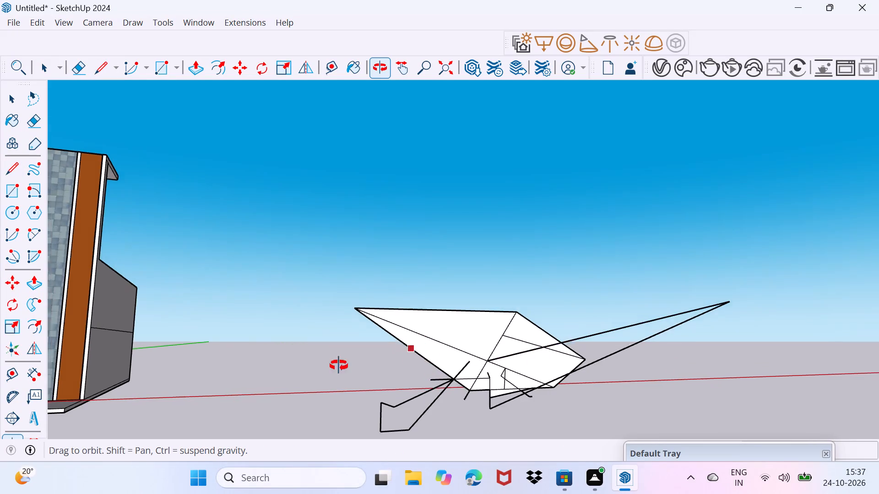
middle_drag(339, 365, 421, 367)
scroll(421, 367, down, 2)
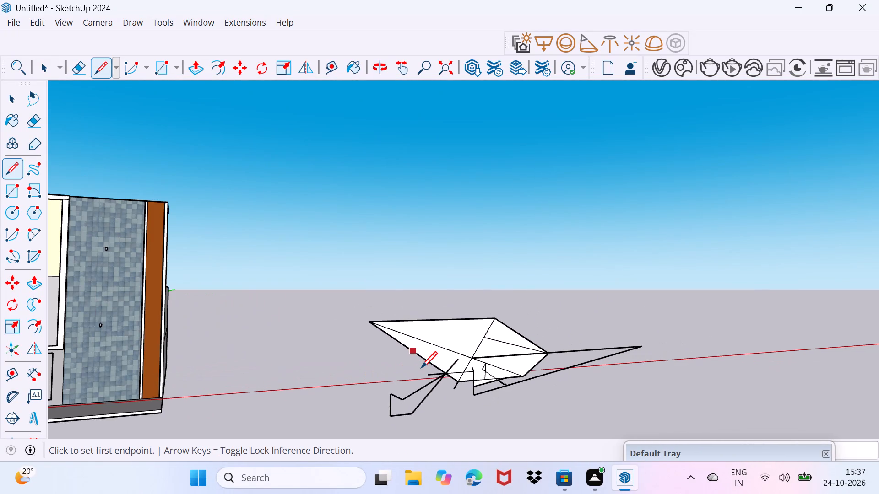
middle_drag(416, 373, 459, 362)
scroll(414, 358, down, 3)
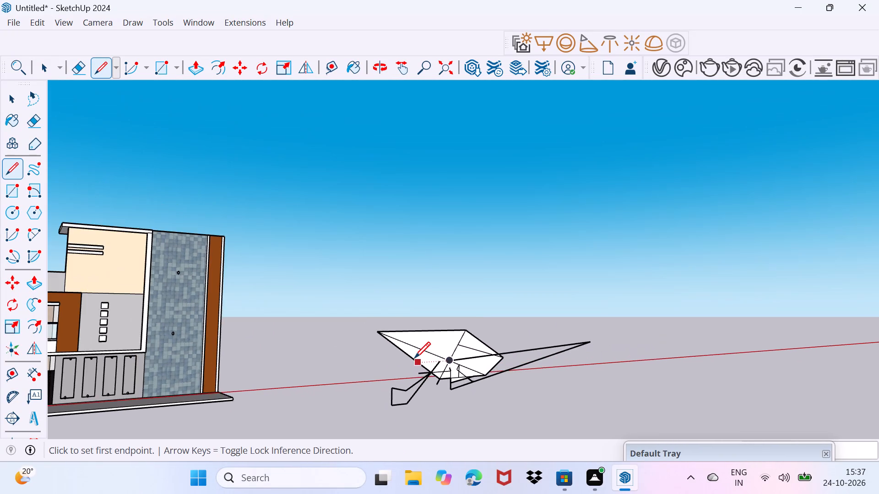
scroll(414, 358, down, 3)
scroll(216, 415, up, 4)
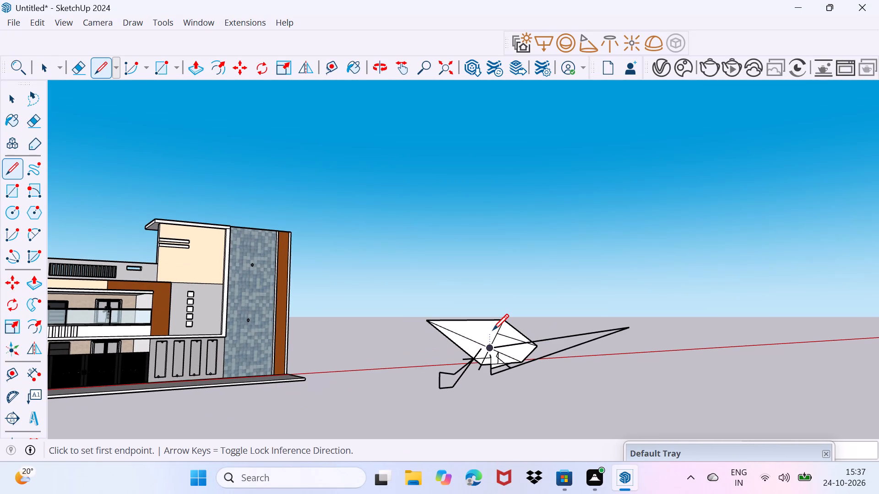
click(493, 330)
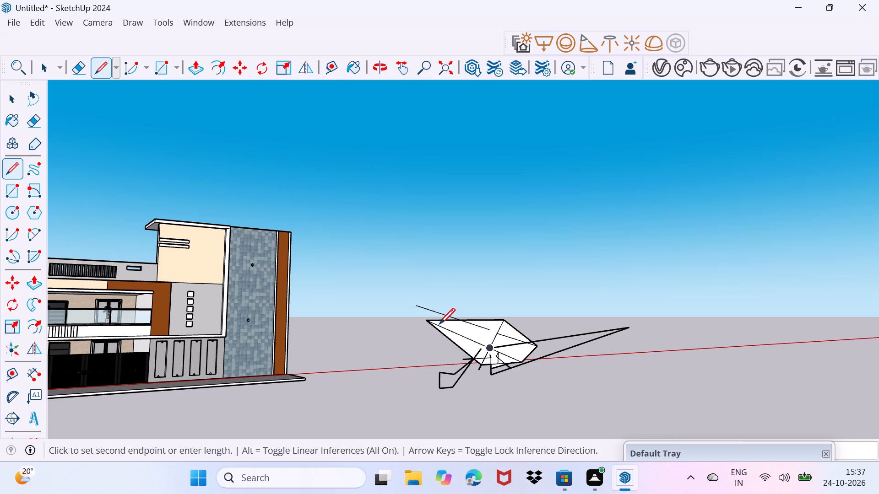
click(455, 328)
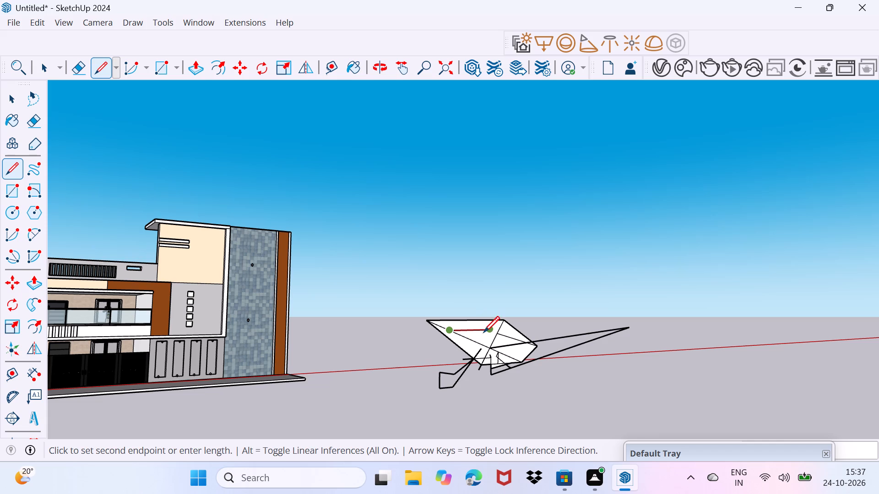
click(484, 333)
click(494, 319)
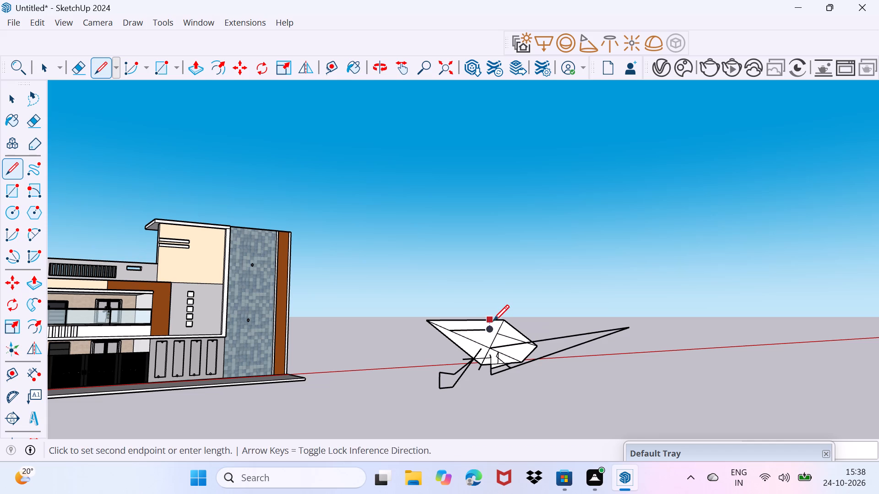
scroll(486, 330, up, 13)
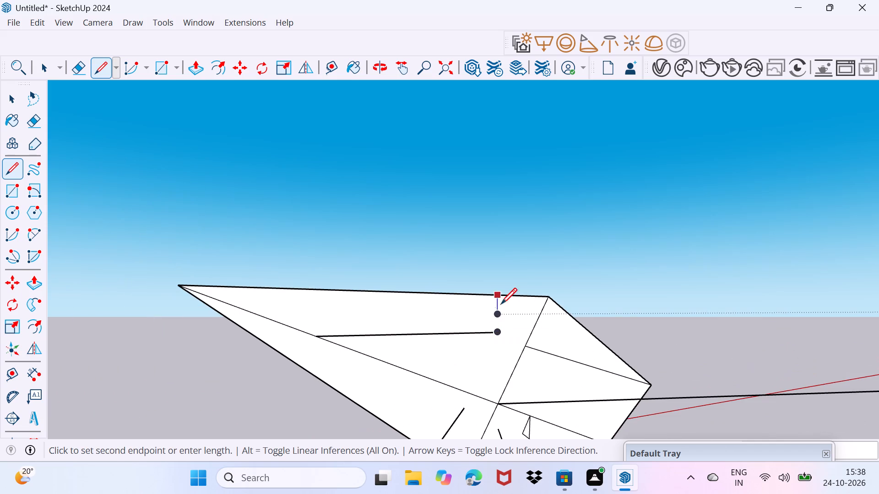
click(493, 334)
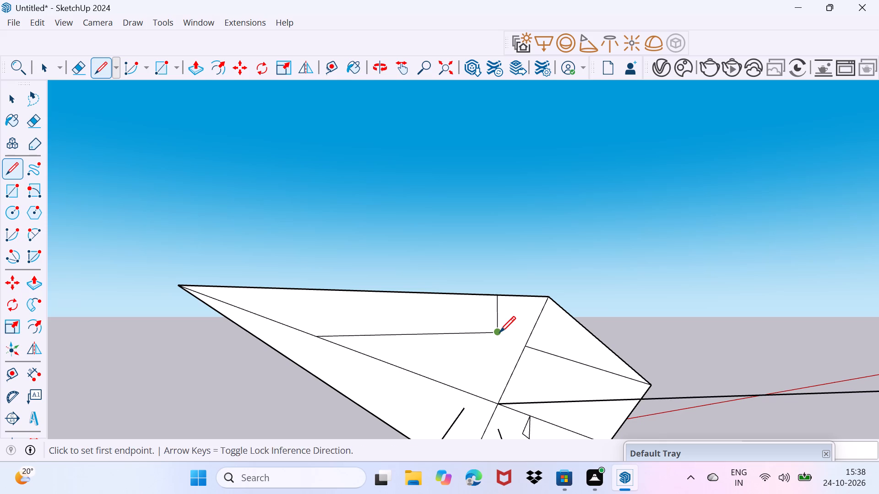
click(499, 332)
click(532, 327)
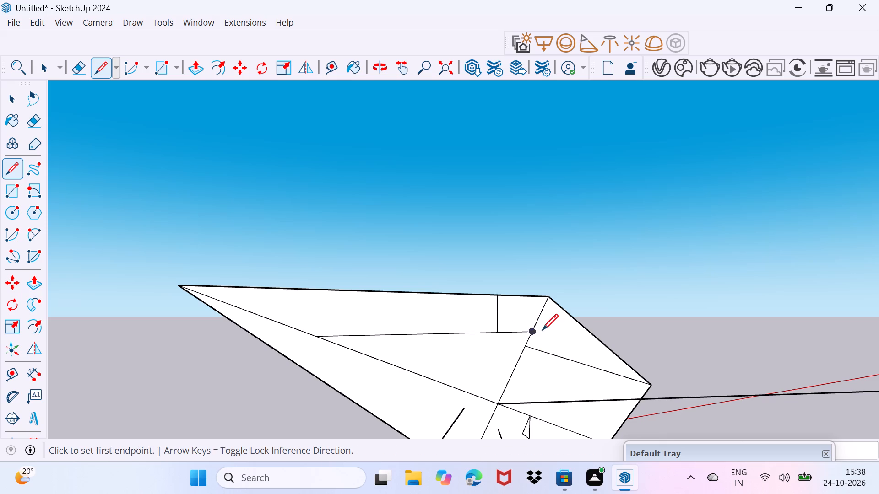
Draw two crossing diagonals between opposite corners of the small cell at the kite's top corner.
click(534, 333)
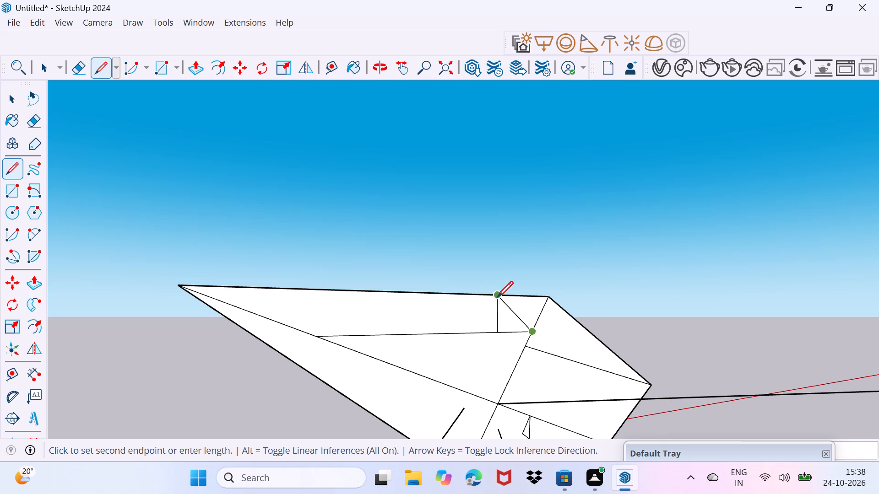
click(497, 296)
click(503, 335)
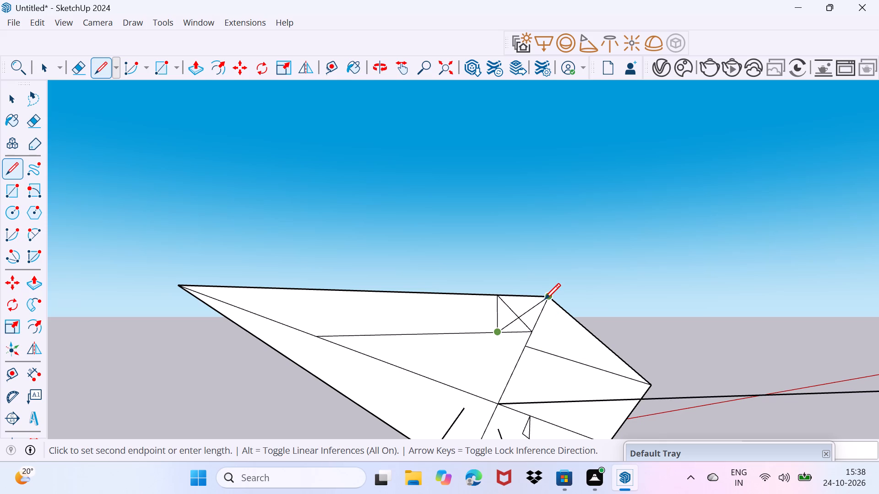
click(546, 298)
Draw two lines through the cell's centre, from its top edge's midpoint to the bottom side and from its left side's midpoint to the slanted side.
scroll(518, 322, up, 8)
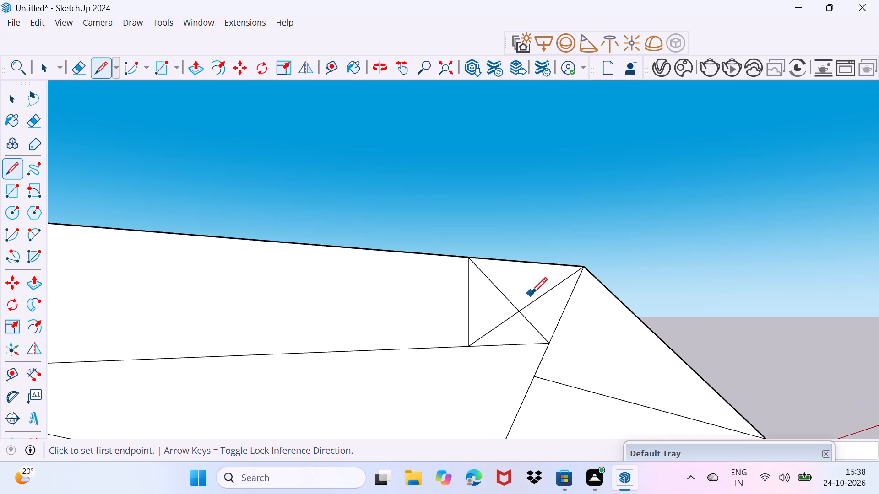
click(526, 262)
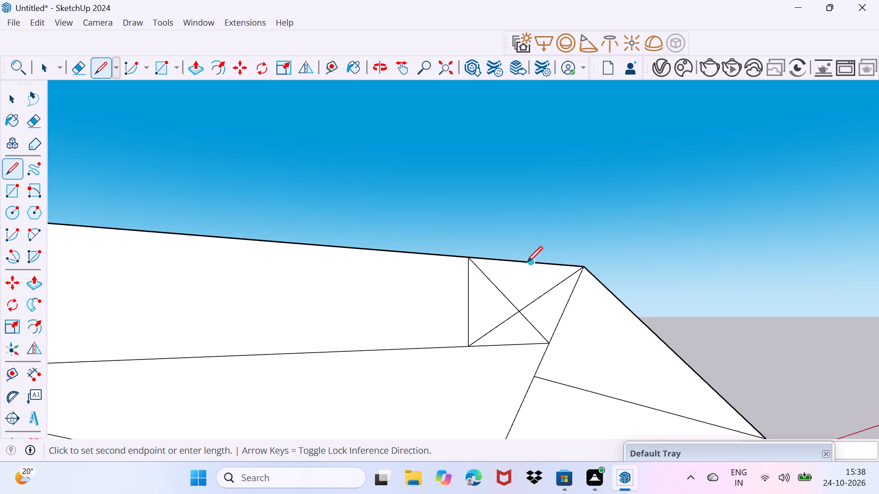
click(504, 347)
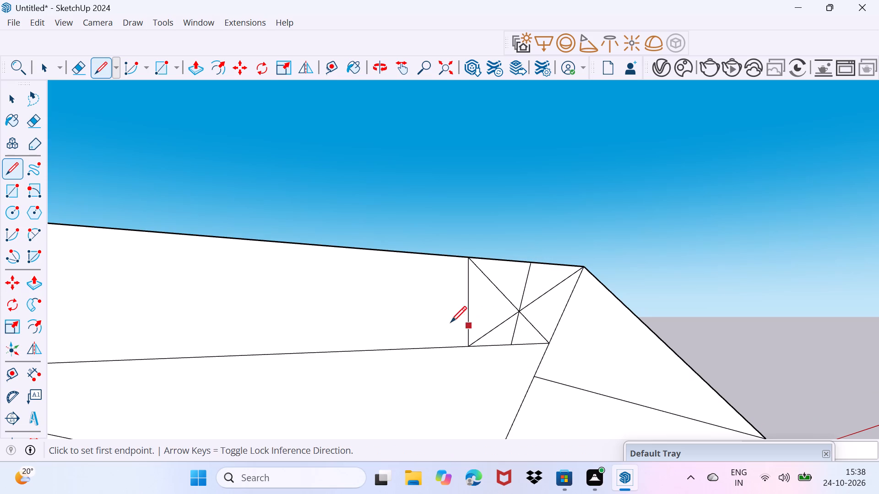
click(472, 309)
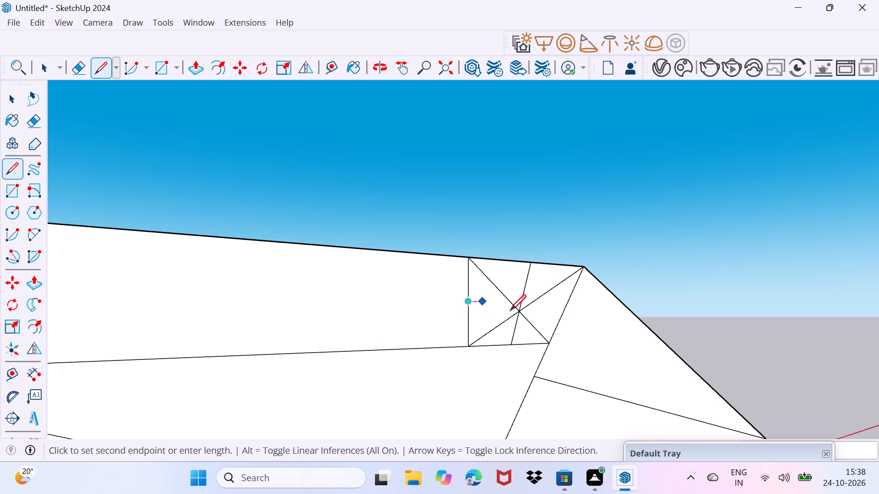
click(561, 322)
Draw three more spokes from the cell's centre: two to the midpoints of the left side's halves and one to the midpoint of the top edge's left half.
scroll(538, 326, up, 7)
scroll(479, 298, up, 2)
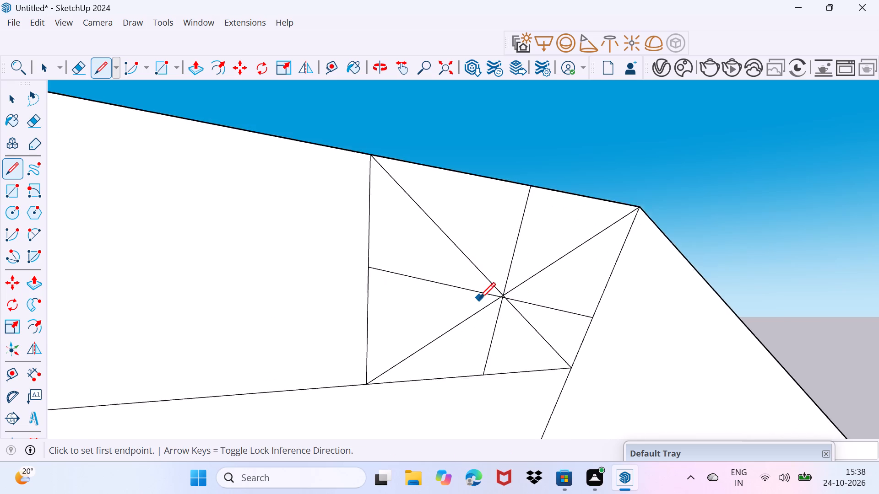
scroll(479, 298, up, 2)
click(510, 300)
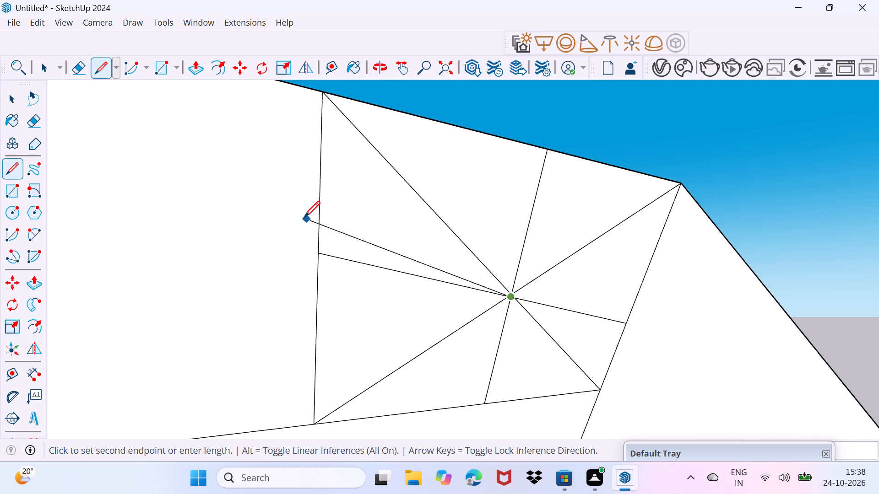
click(324, 177)
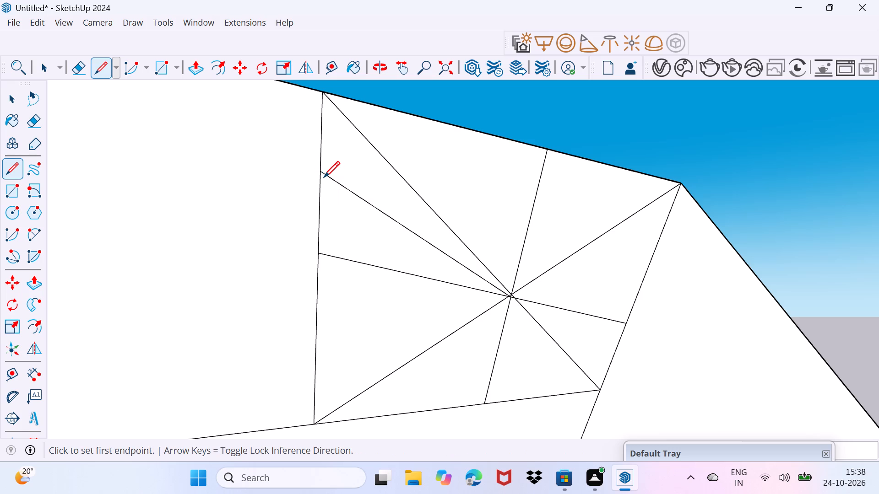
click(502, 299)
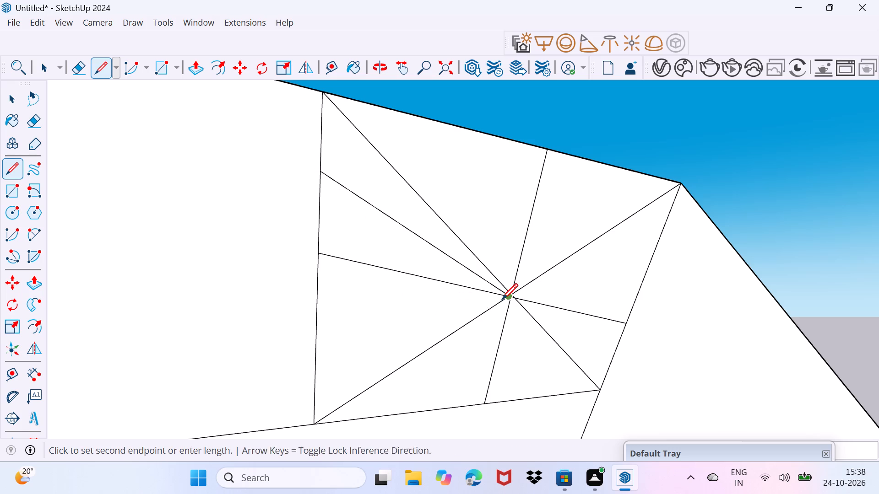
click(315, 334)
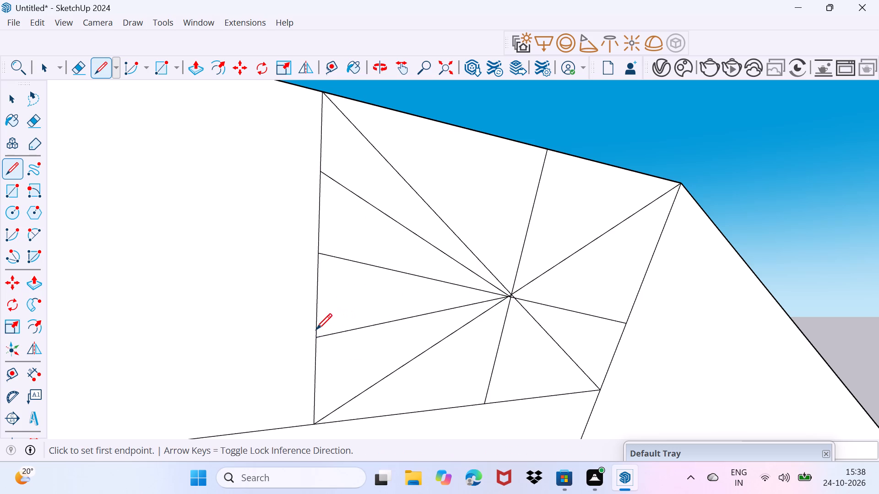
click(508, 285)
click(450, 128)
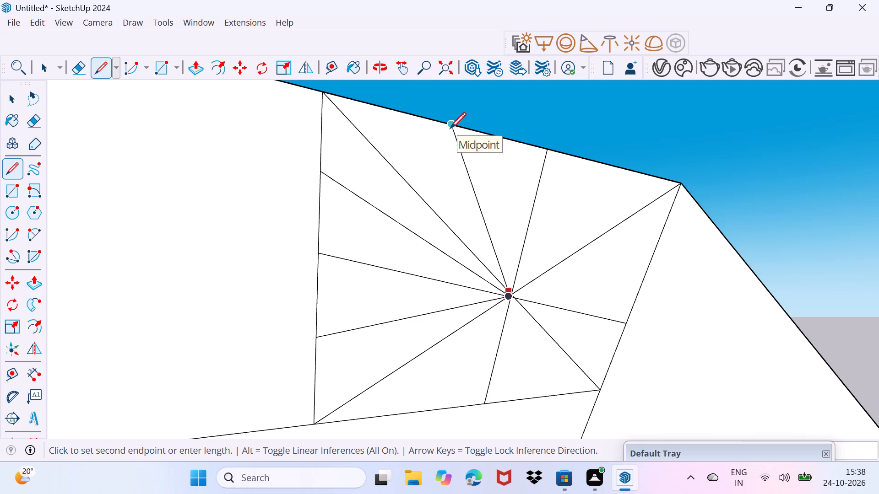
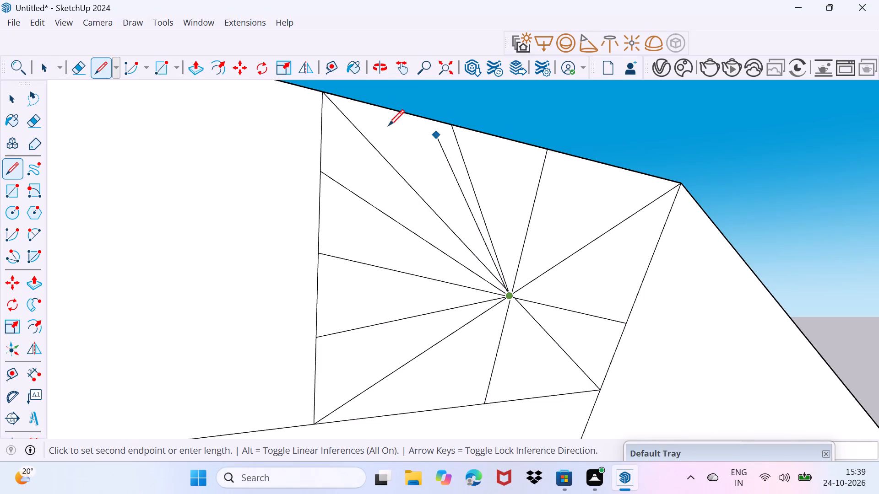
Draw five more spokes from the cell's centre: four to points spread along the top edge and one to the slanted side.
click(394, 112)
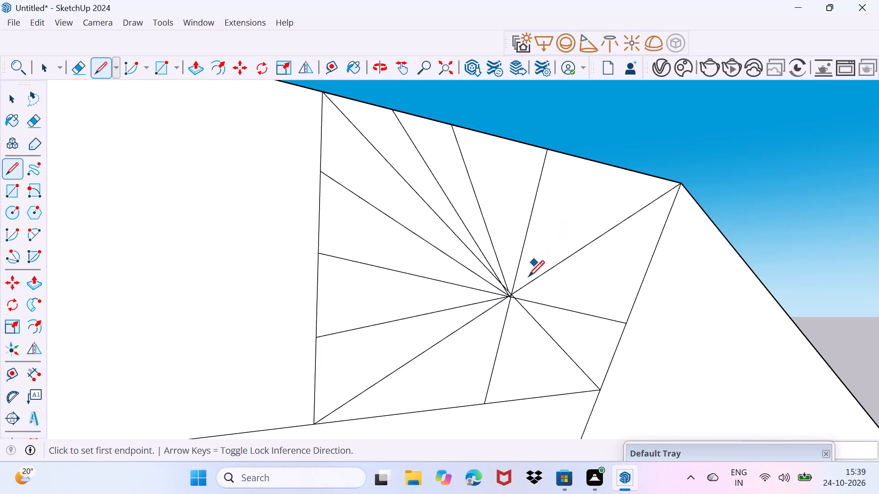
click(510, 300)
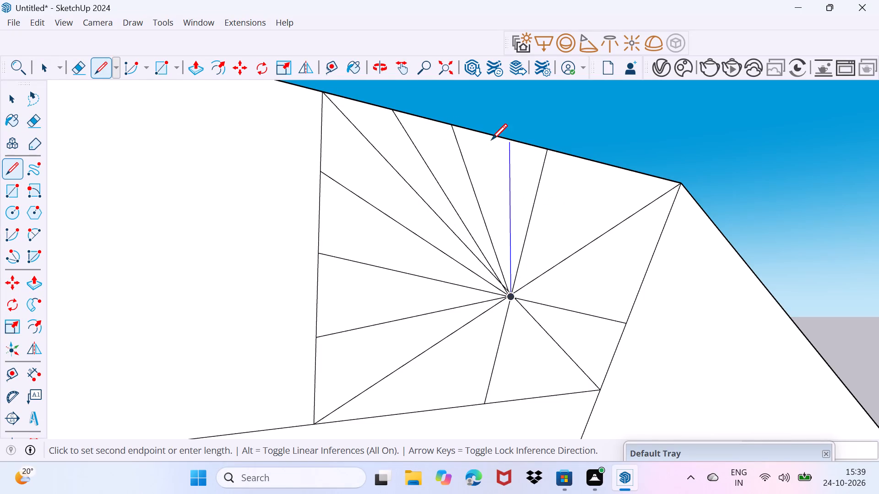
click(490, 139)
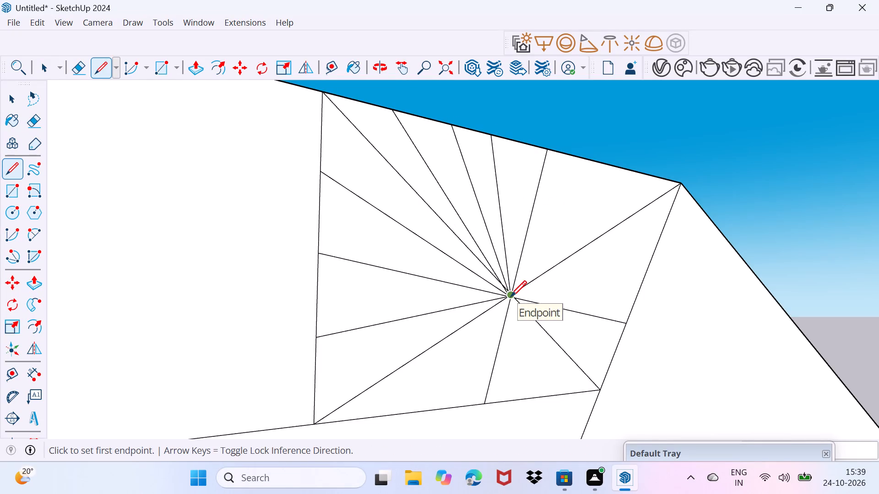
drag(510, 296, 514, 290)
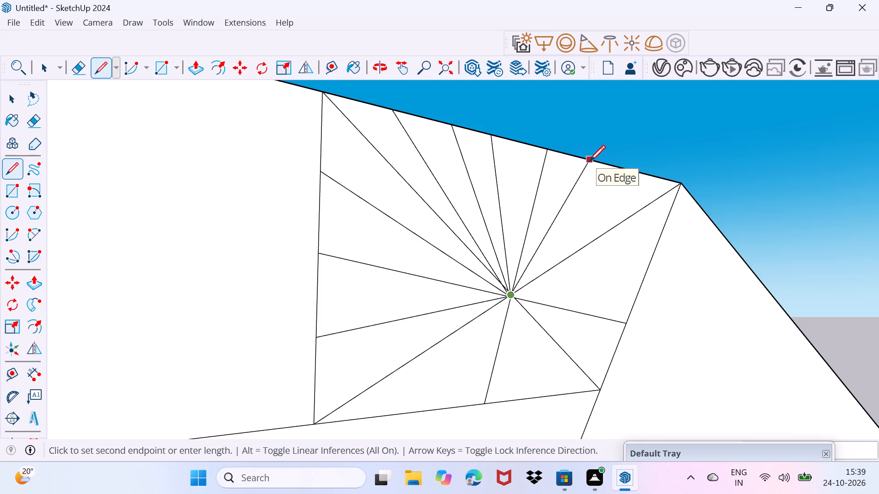
click(589, 161)
click(508, 295)
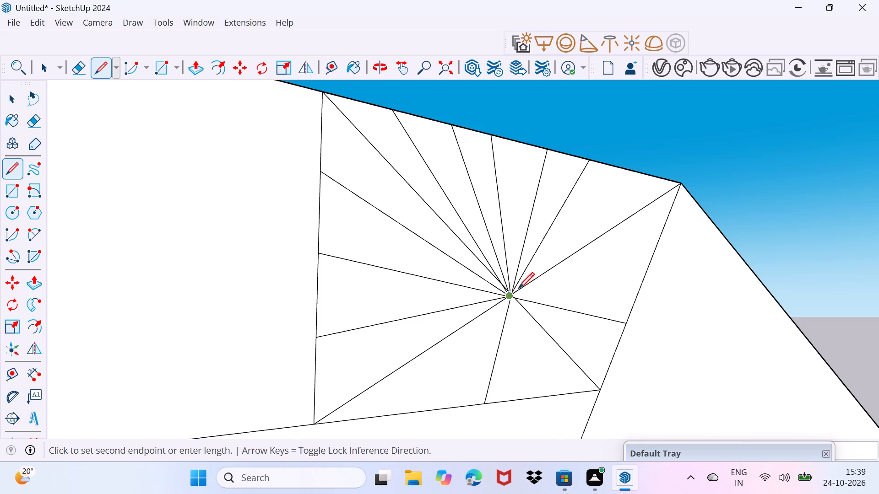
click(644, 273)
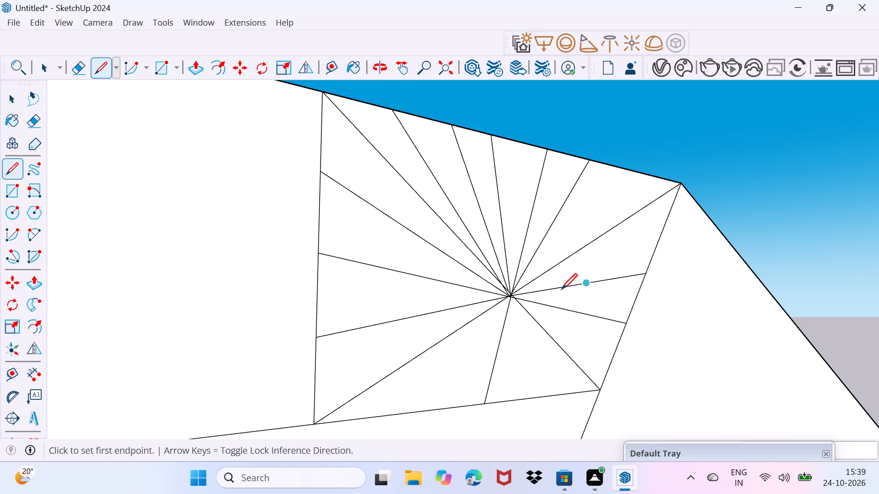
click(510, 296)
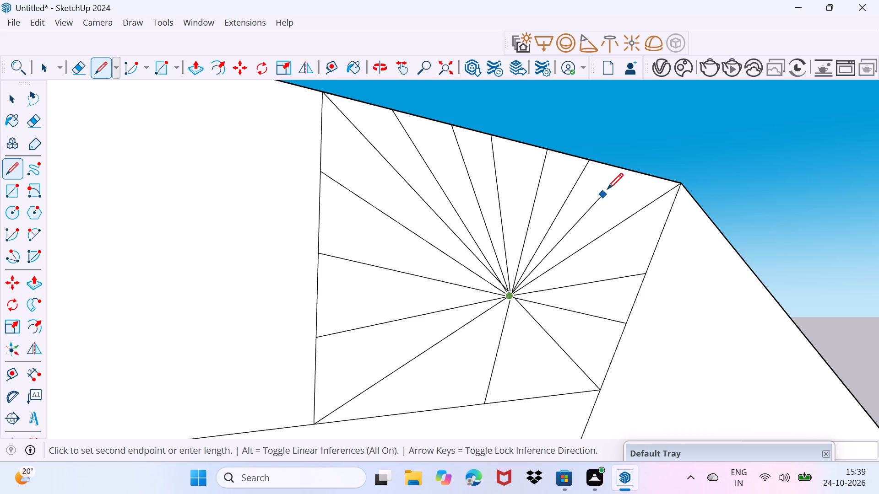
click(625, 173)
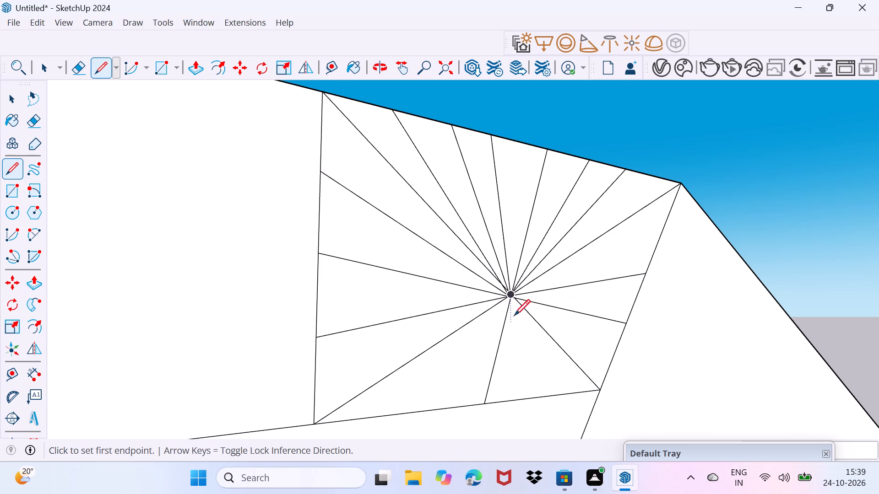
Add three spokes at the cell's centre: two to the bottom side, flanking its existing spoke, and one to the slanted side near the top corner.
click(512, 297)
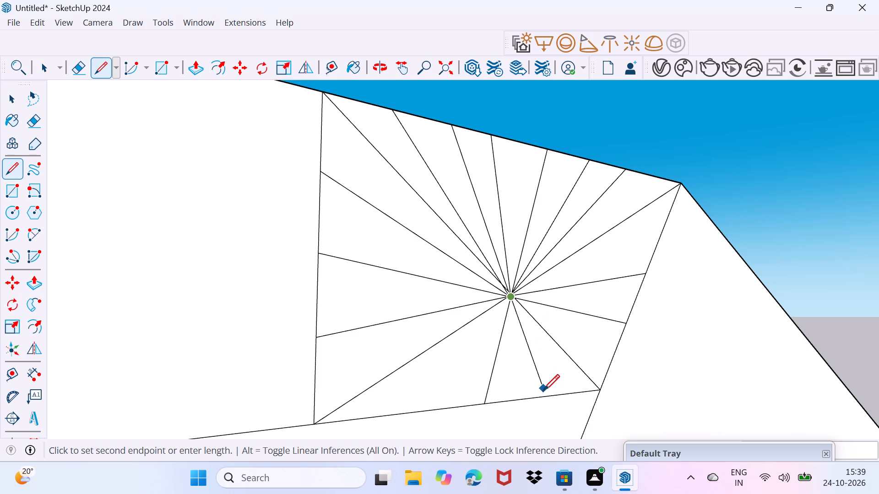
click(543, 397)
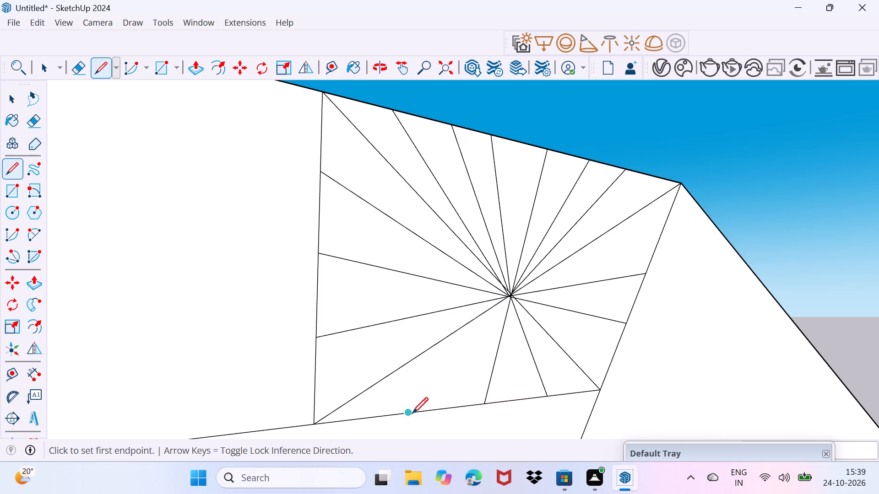
click(410, 413)
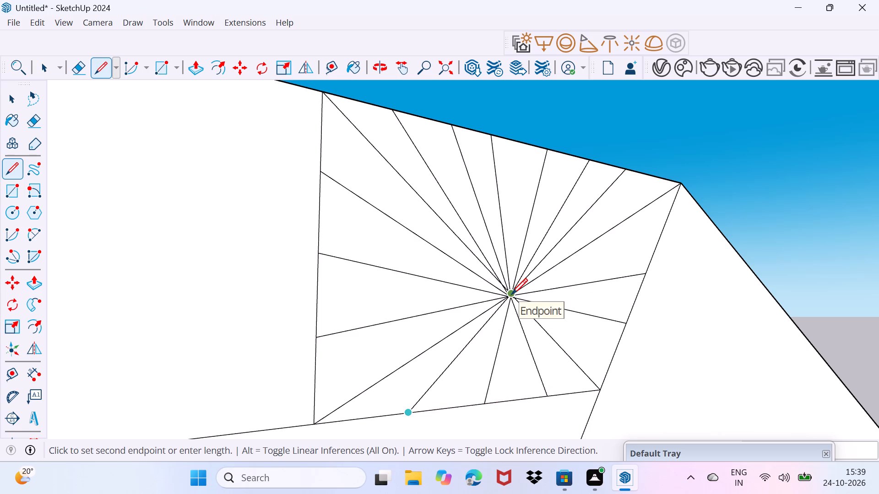
click(511, 294)
click(515, 298)
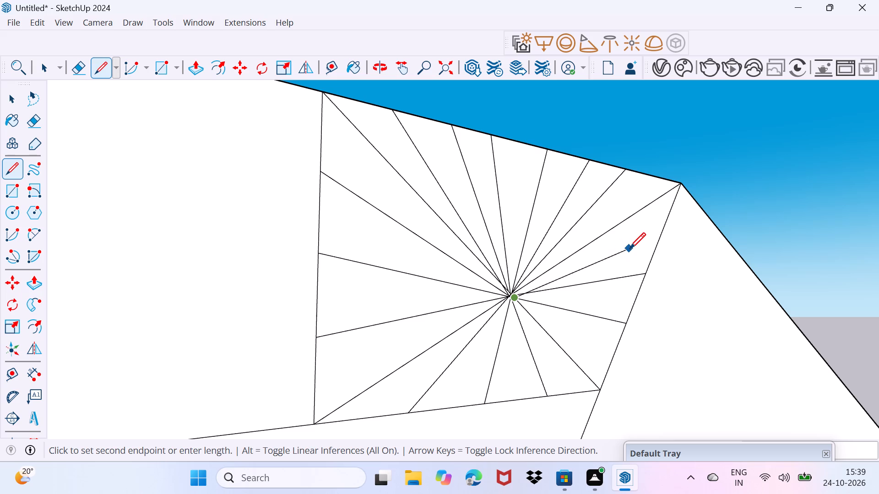
click(660, 232)
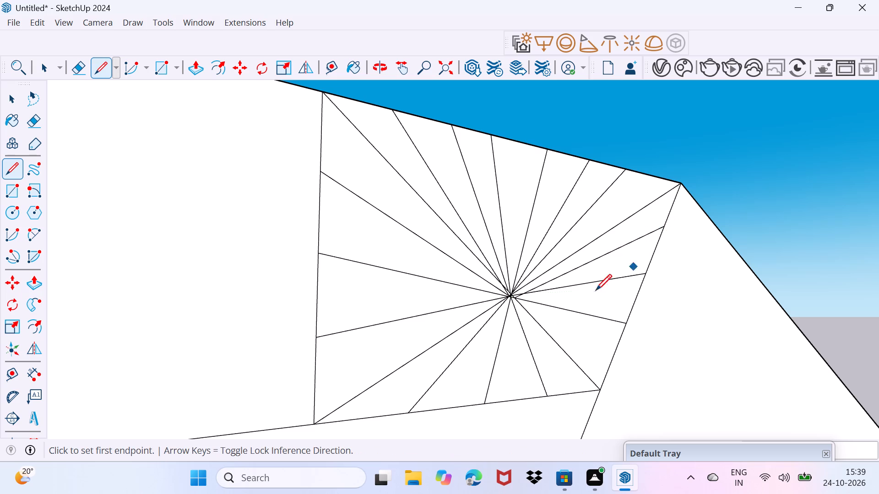
middle_drag(405, 360, 351, 362)
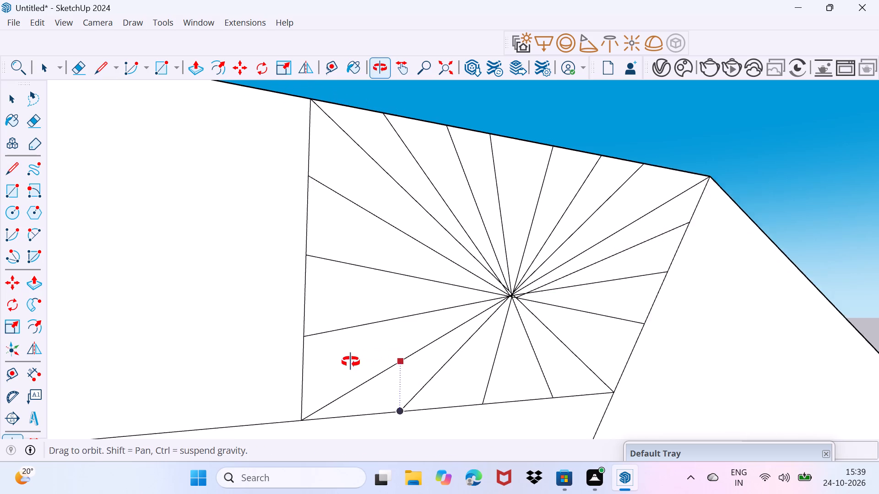
middle_drag(351, 362, 349, 362)
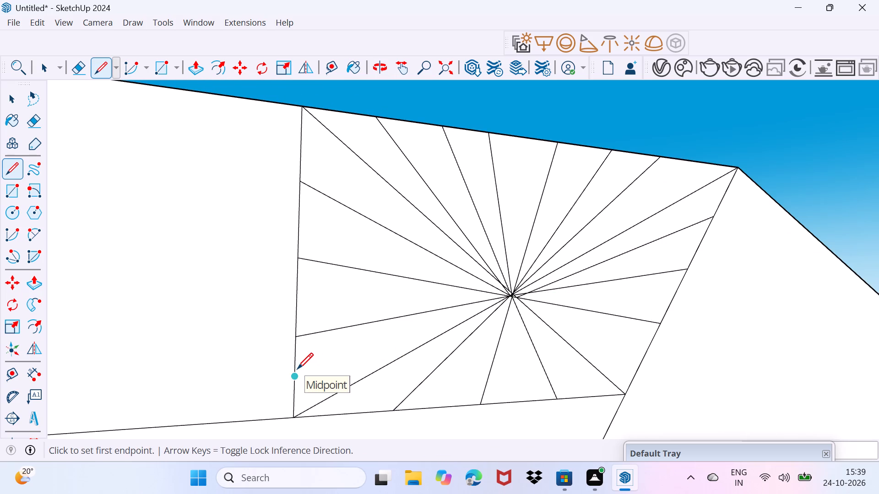
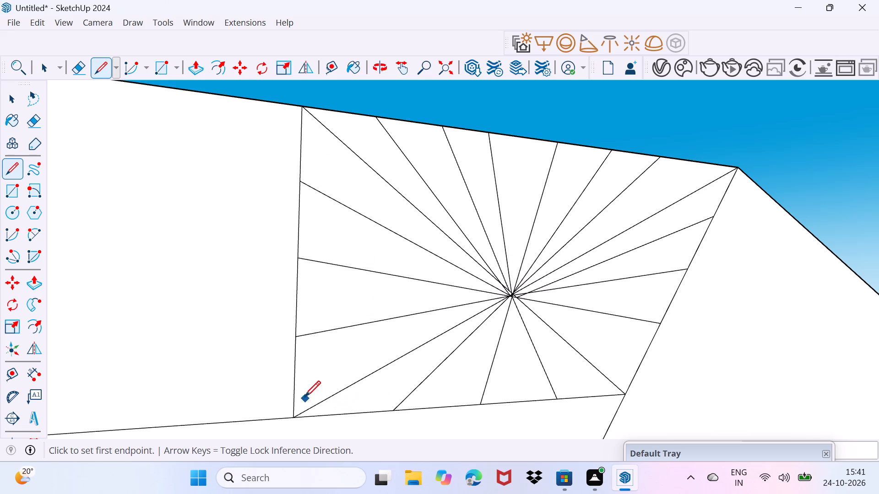
Draw three more spokes from the cell's near-vertical side to its centre: one below the lowest side spoke and two between the existing ones.
click(297, 362)
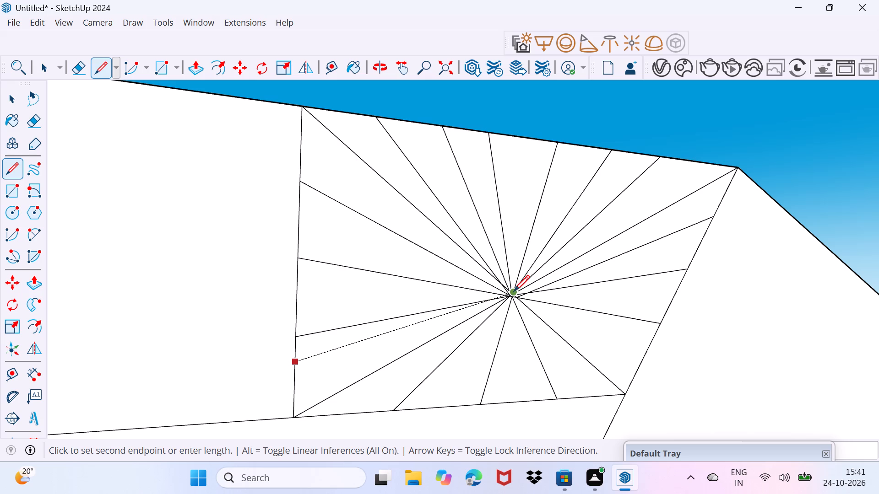
click(512, 294)
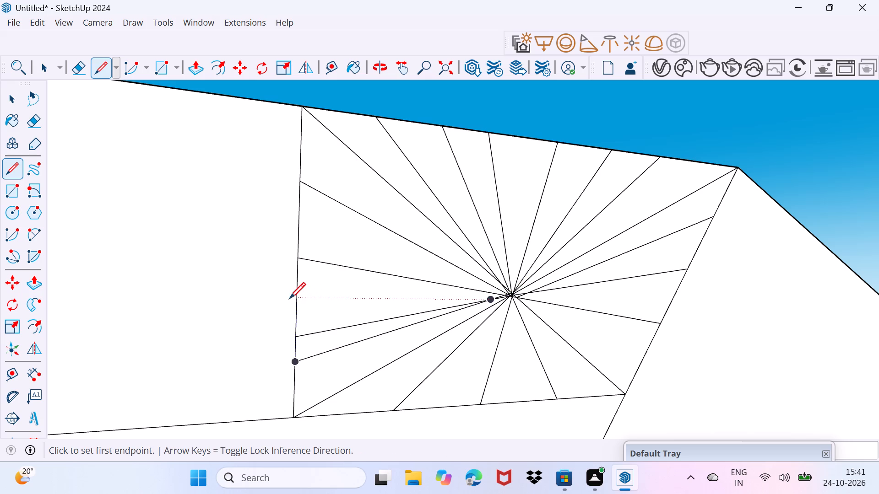
click(300, 290)
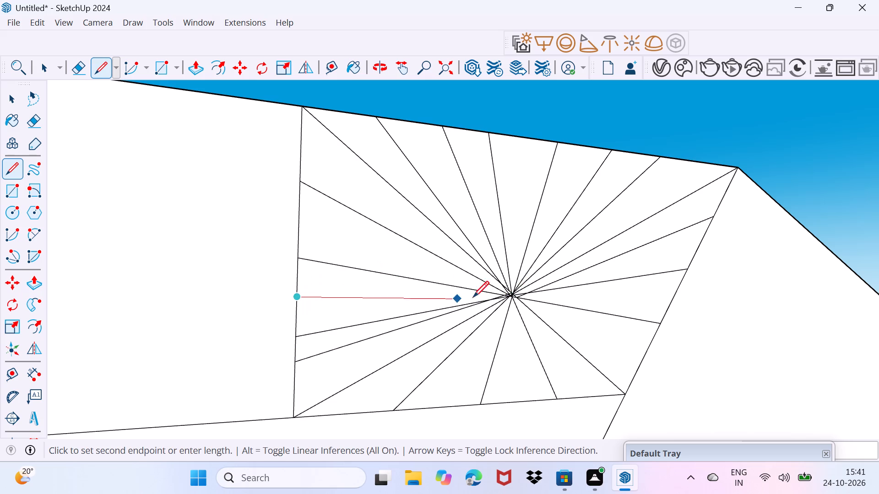
click(506, 298)
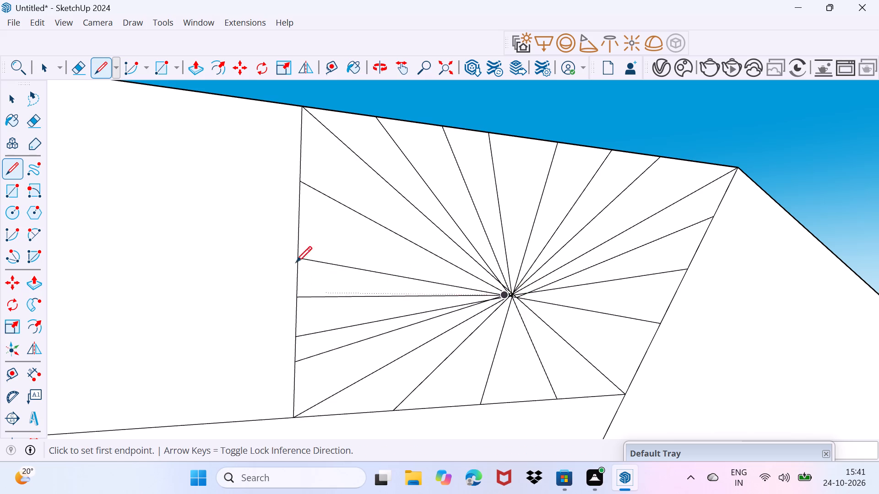
click(300, 220)
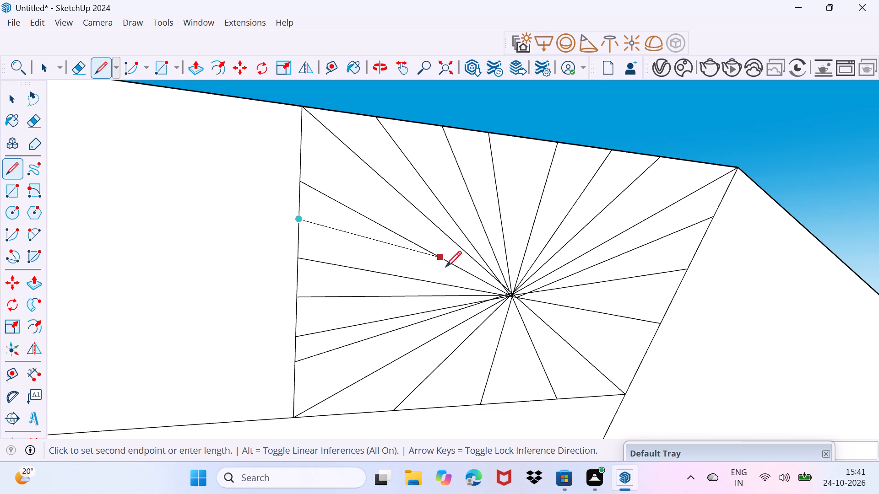
click(510, 295)
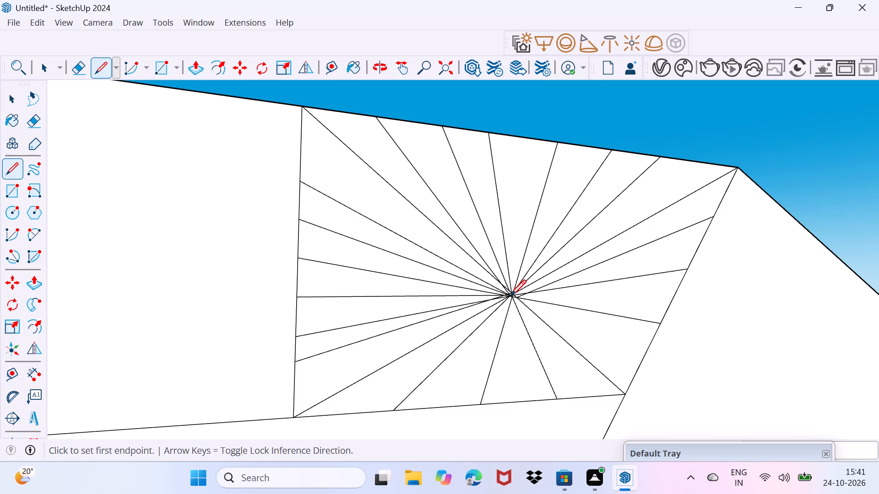
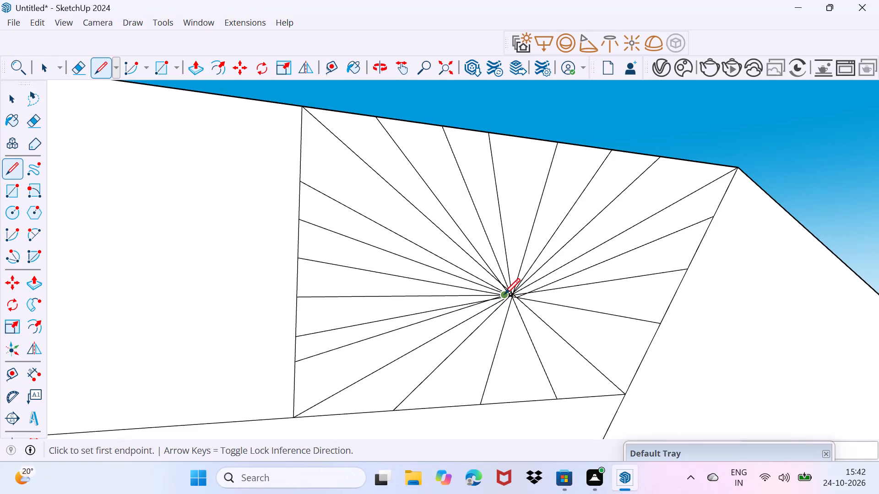
Draw three more spokes to the cell's centre, filling two gaps along its upper edge and the topmost gap on its near-vertical side.
click(513, 296)
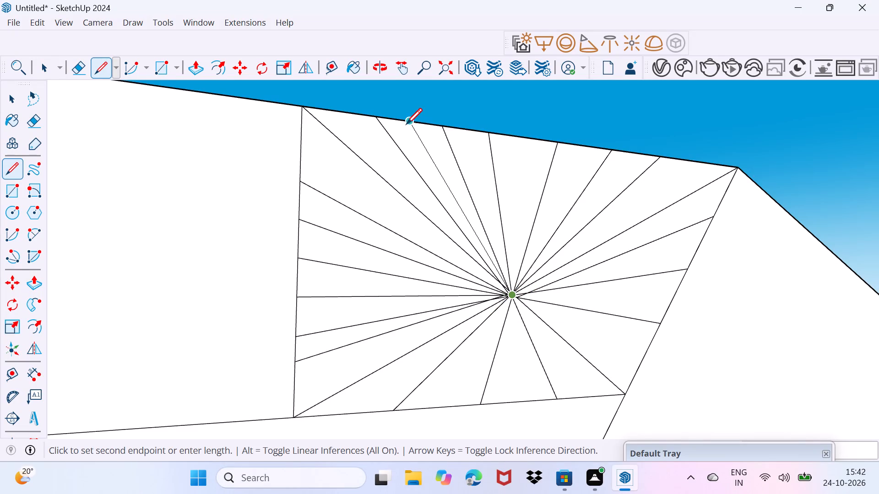
click(406, 124)
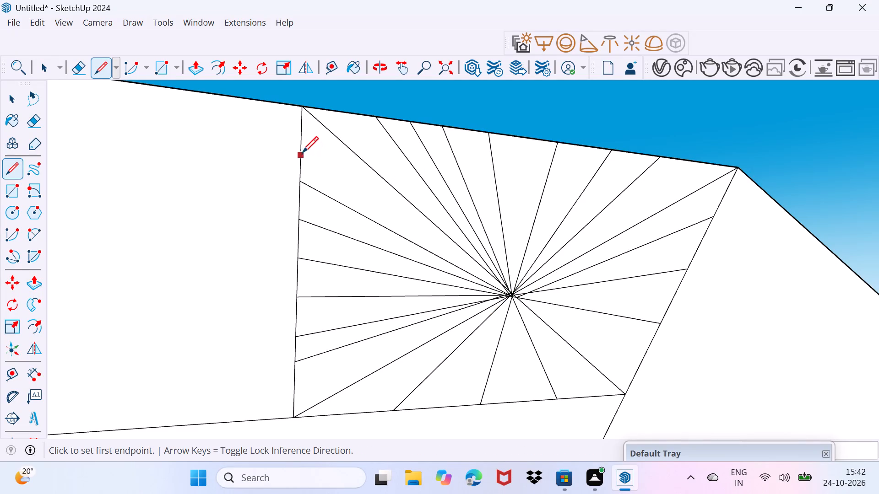
click(302, 150)
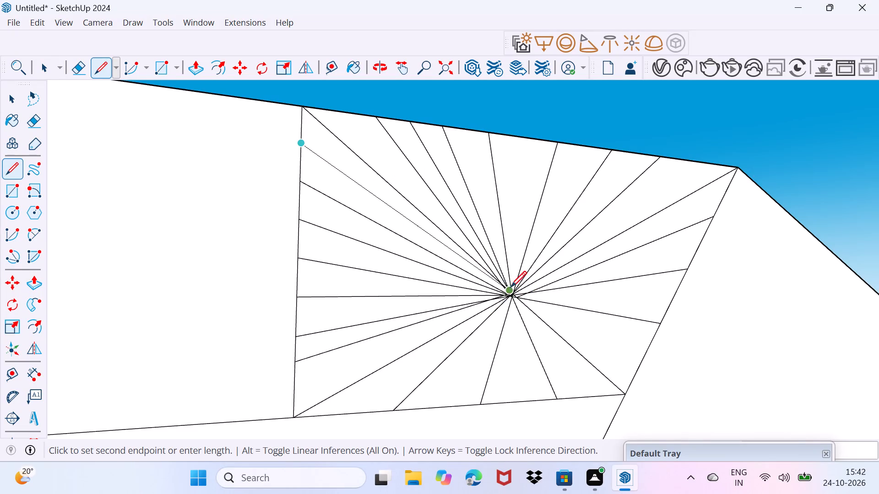
click(515, 293)
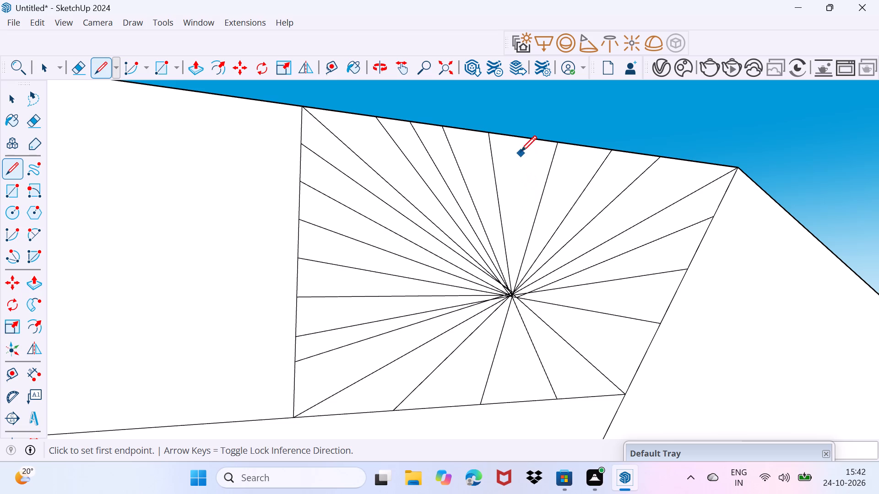
click(519, 139)
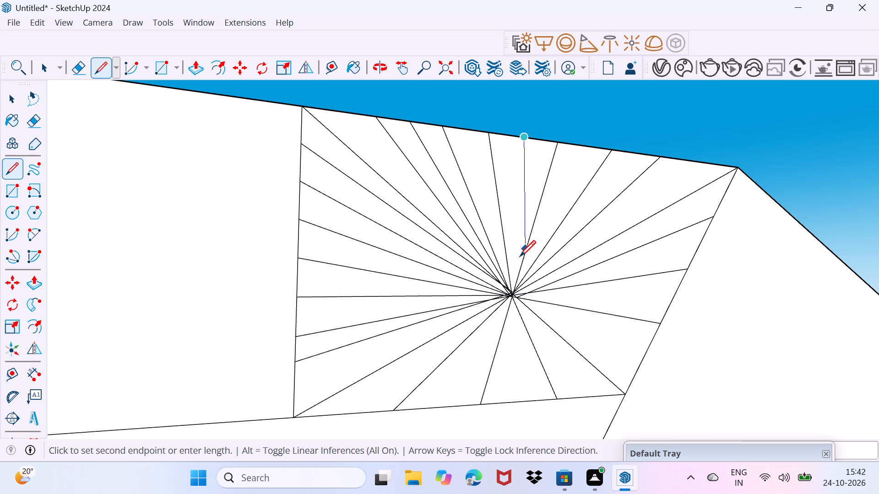
click(512, 291)
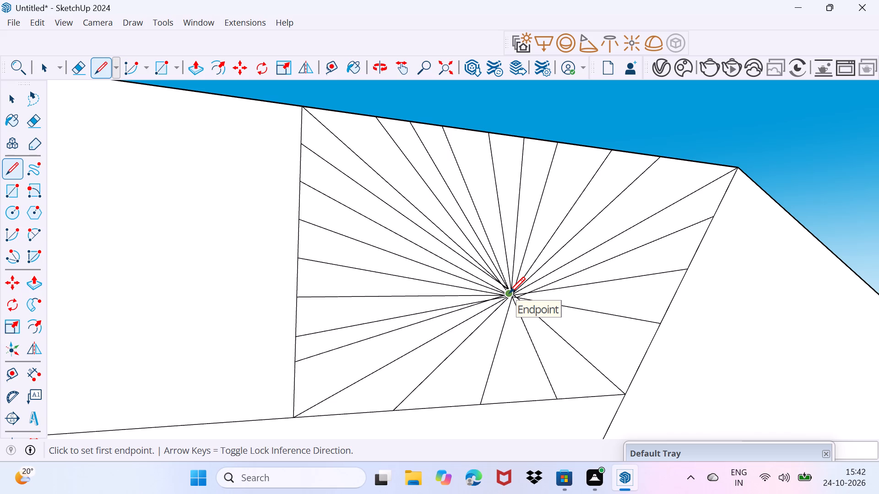
Draw two spokes from the cell's lower edge to its centre, on either side of the spoke nearest the near-vertical side.
scroll(509, 293, down, 4)
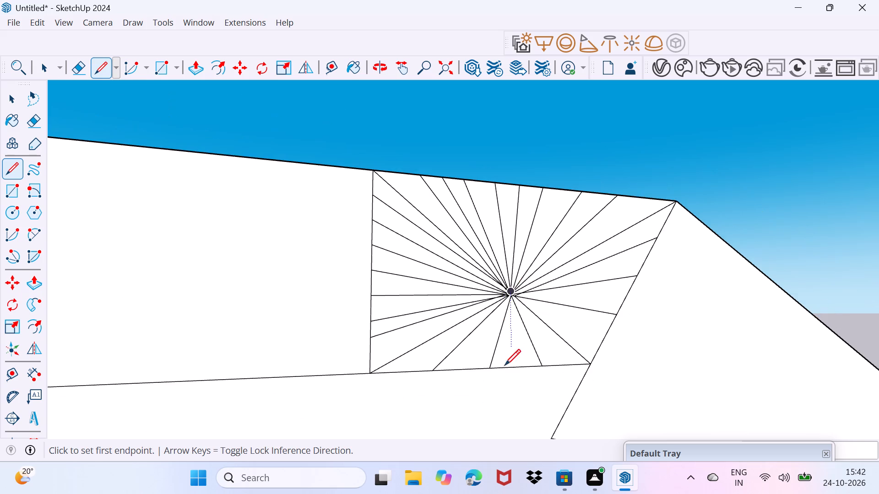
scroll(467, 371, up, 4)
click(470, 367)
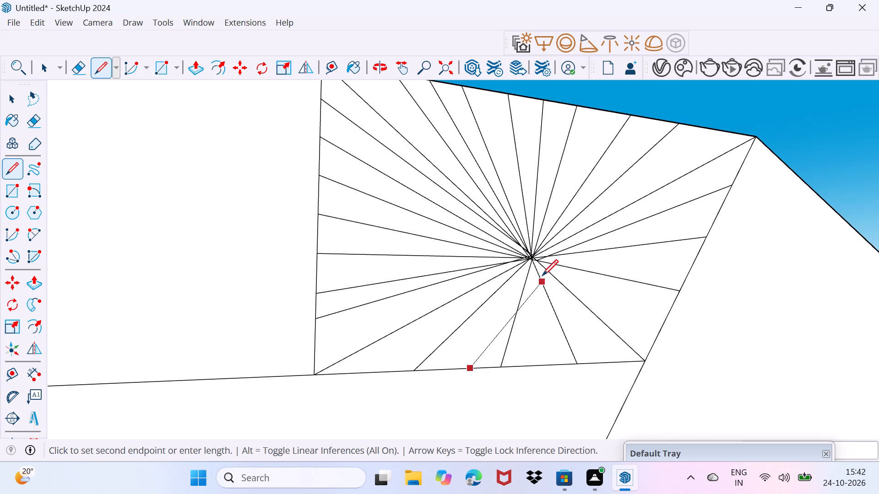
click(530, 257)
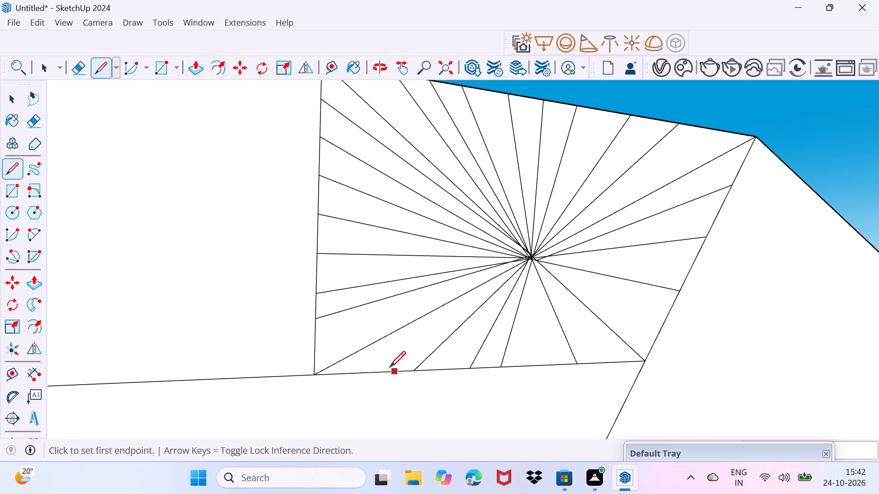
click(366, 373)
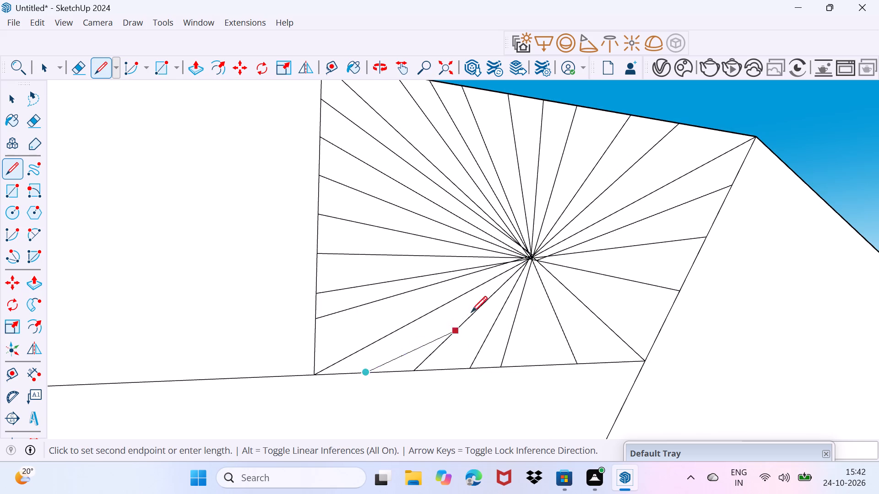
click(531, 261)
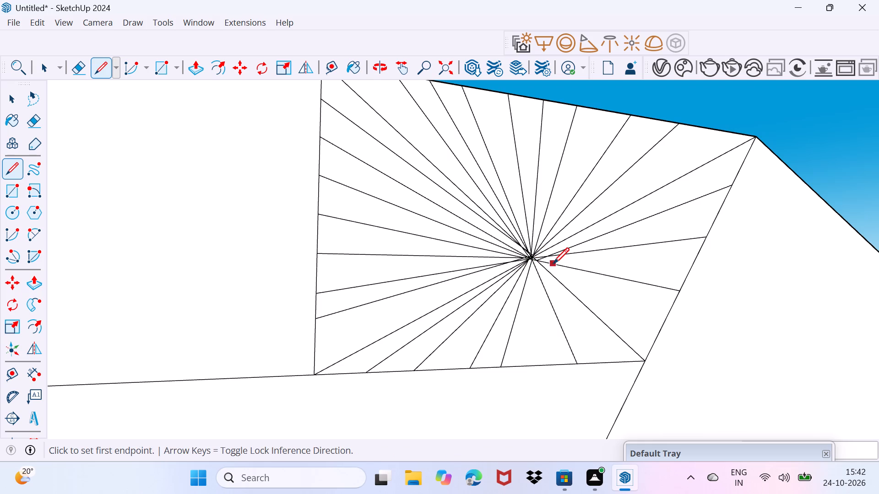
Draw one spoke to the slanted side and one to the near-vertical side, each between the lowest side spoke and the bottom corner.
click(532, 259)
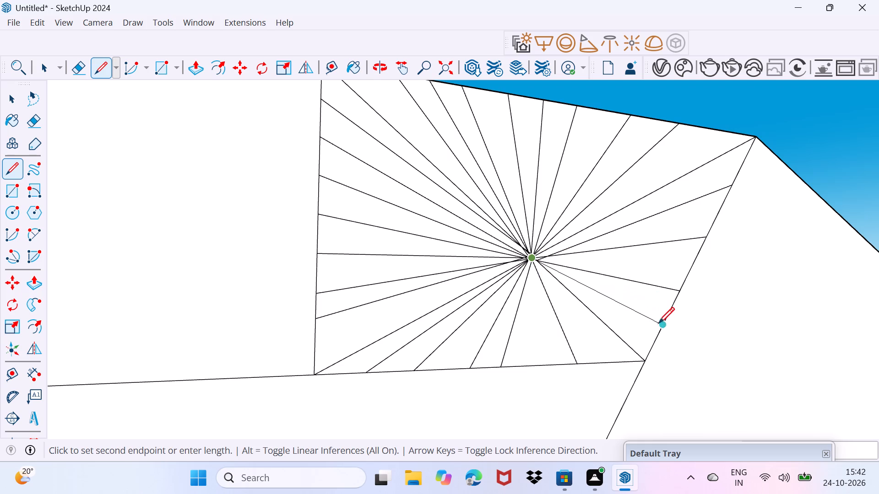
click(662, 326)
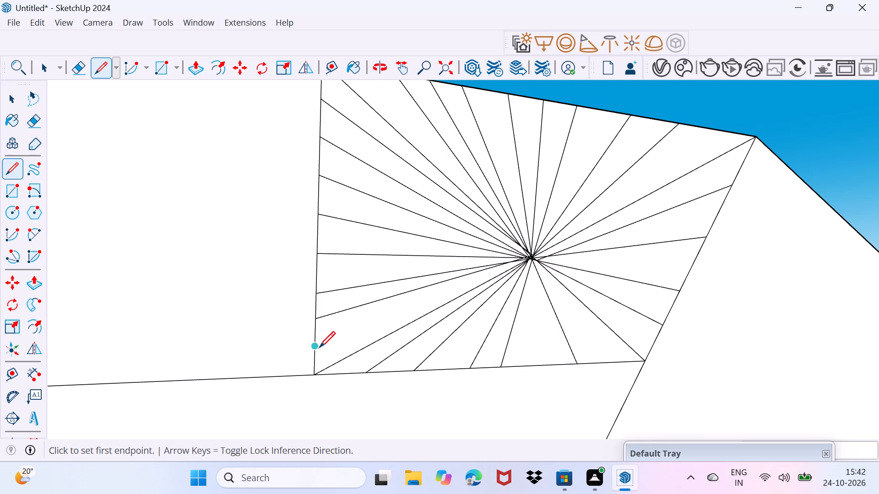
click(316, 345)
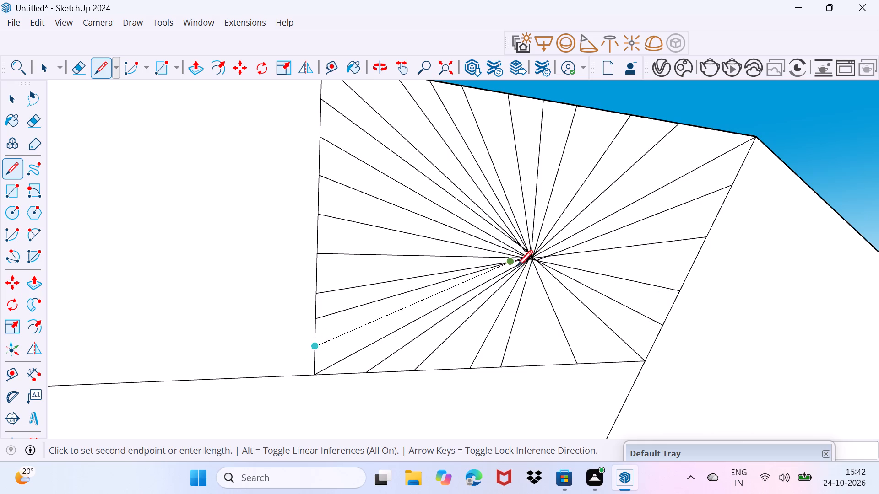
click(524, 263)
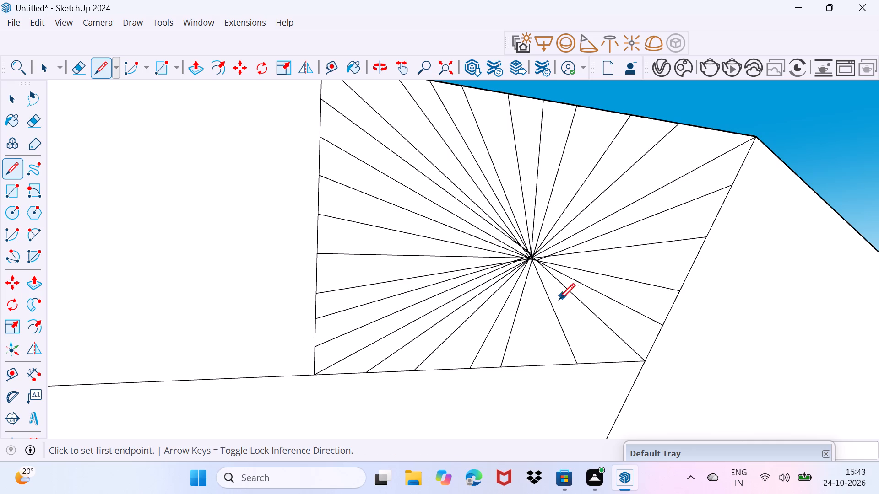
Draw a near-vertical spoke from the centre to the lower edge and another to the upper edge beside its slanted-side corner.
scroll(557, 300, up, 2)
click(526, 245)
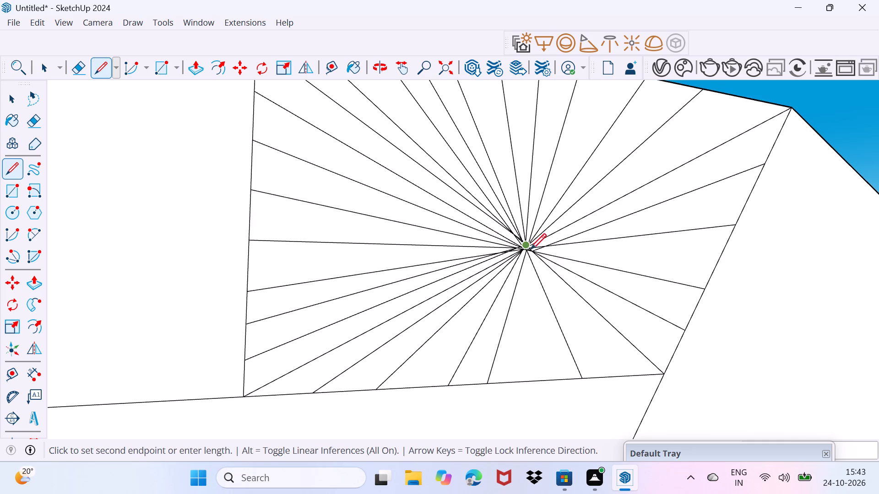
click(534, 381)
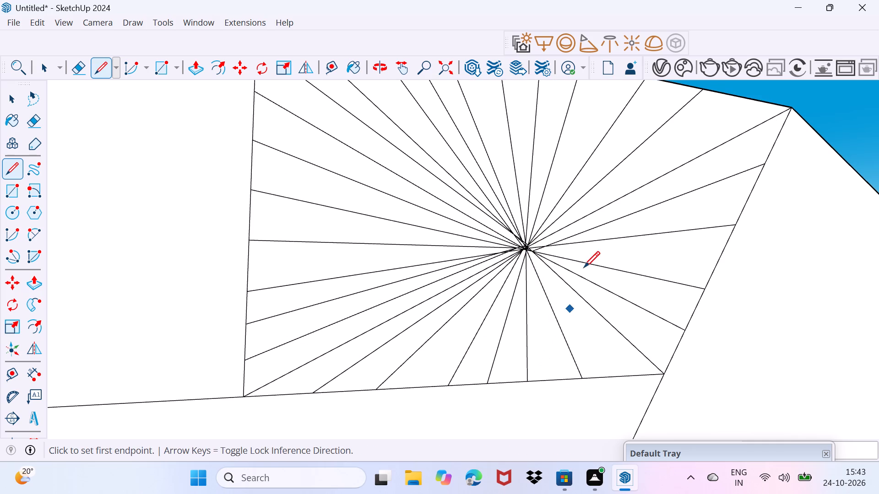
click(523, 252)
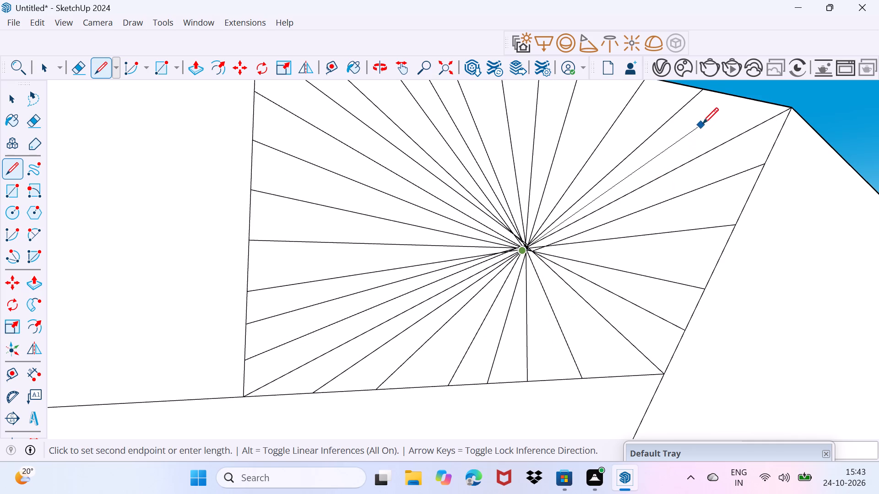
click(747, 95)
Draw a spoke from the centre to the lower edge, in the last gap before the slanted side's bottom corner.
middle_drag(627, 174, 625, 177)
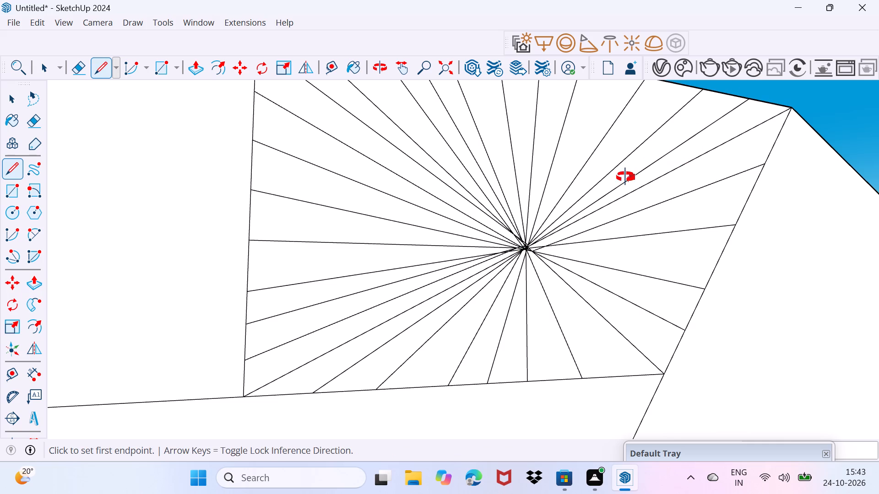
middle_drag(625, 177, 609, 227)
scroll(606, 225, down, 5)
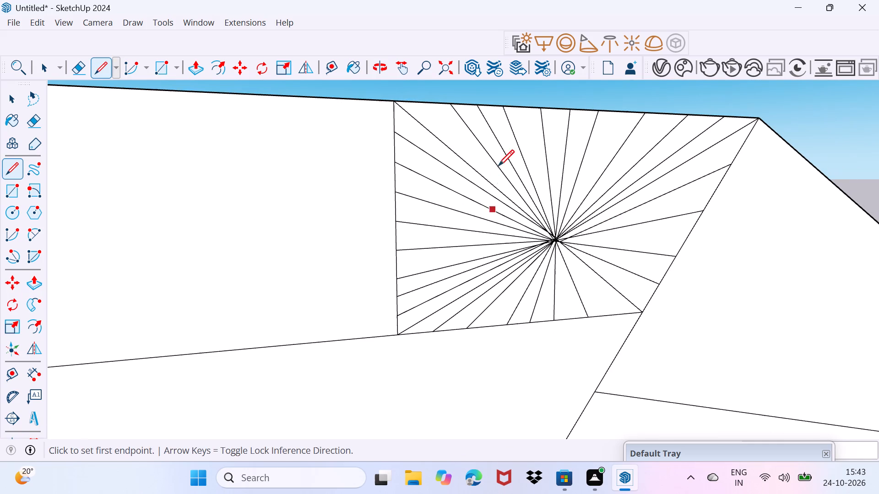
scroll(579, 268, up, 3)
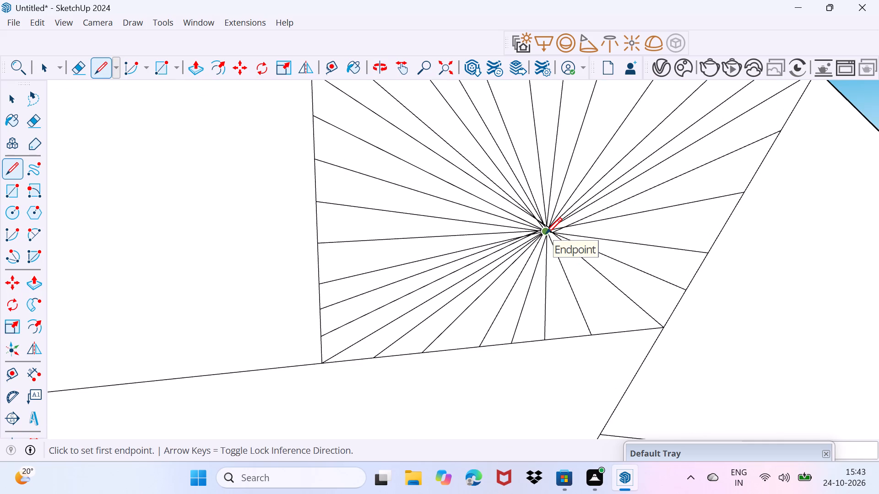
click(546, 233)
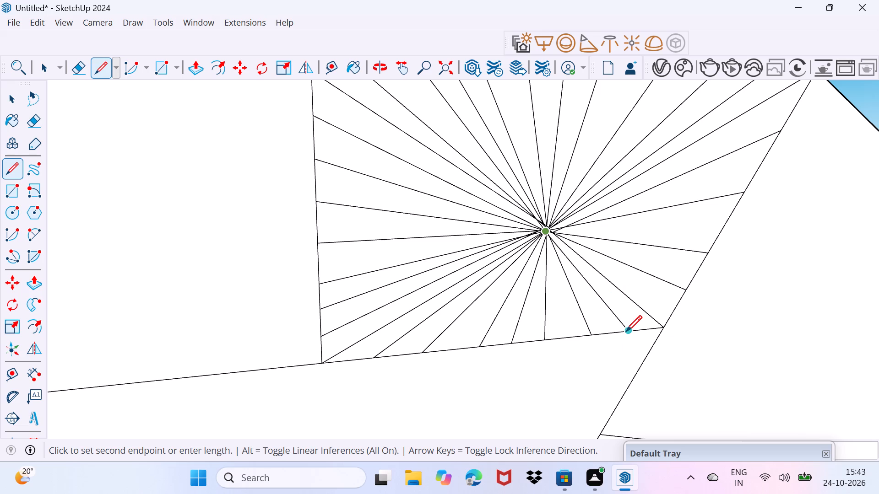
click(626, 331)
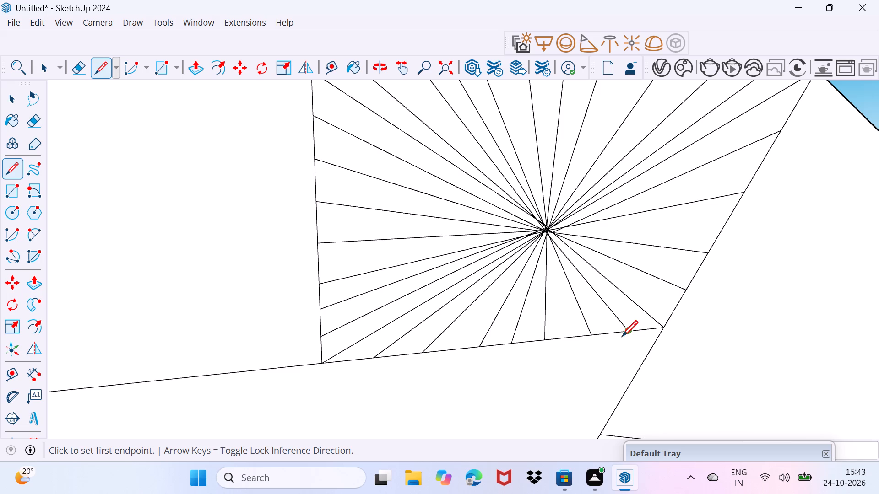
Draw one spoke in the upper edge's wide gap toward the slanted side and another in the middle gap of the slanted side.
scroll(513, 214, down, 3)
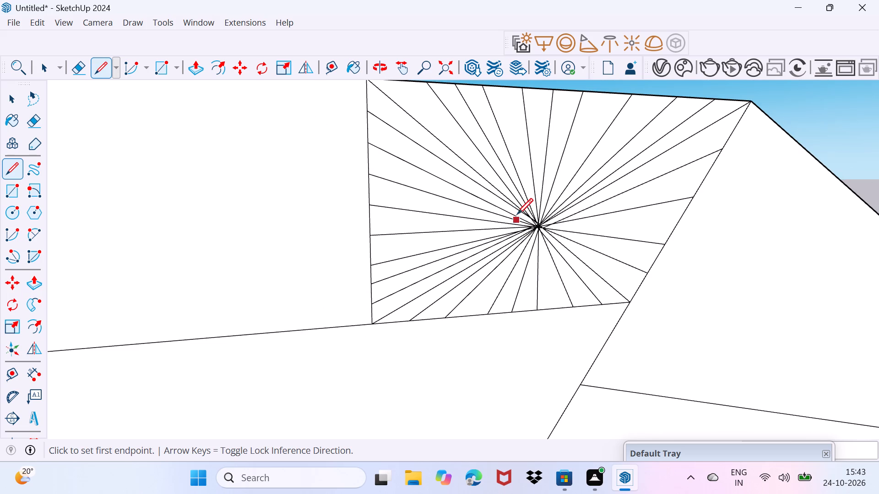
shift+middle_drag(516, 211, 331, 291)
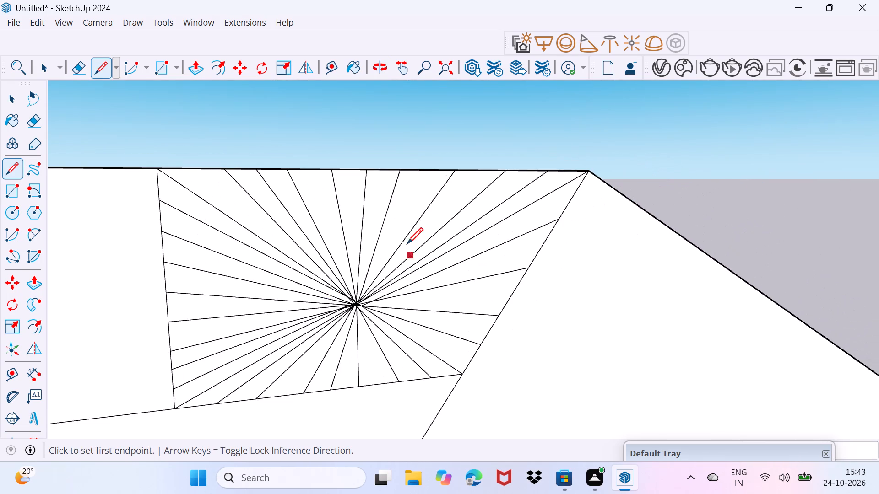
scroll(407, 243, up, 3)
click(425, 143)
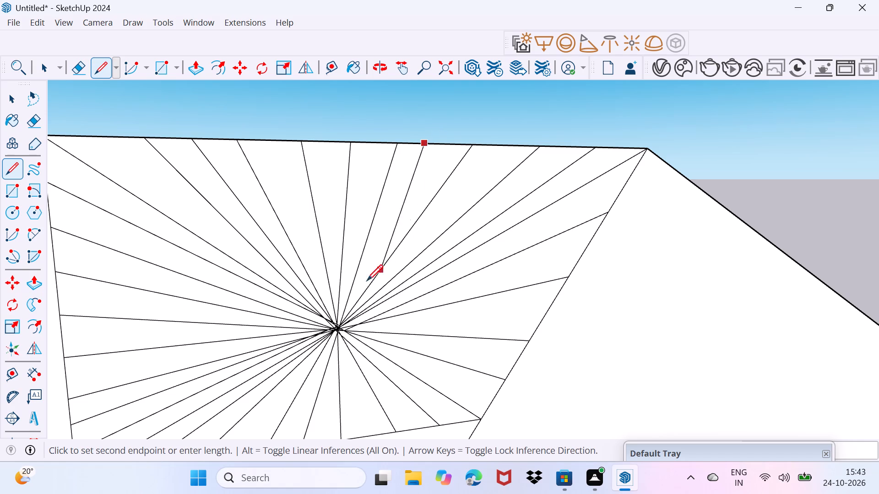
click(343, 321)
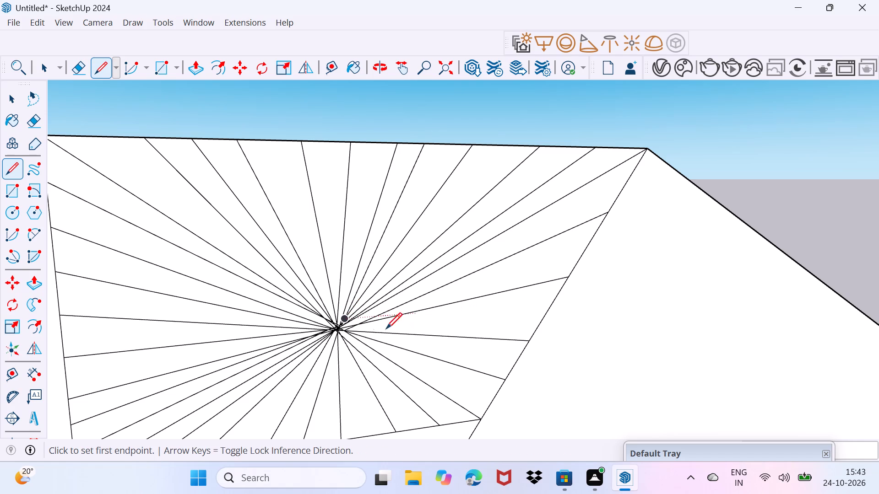
click(338, 324)
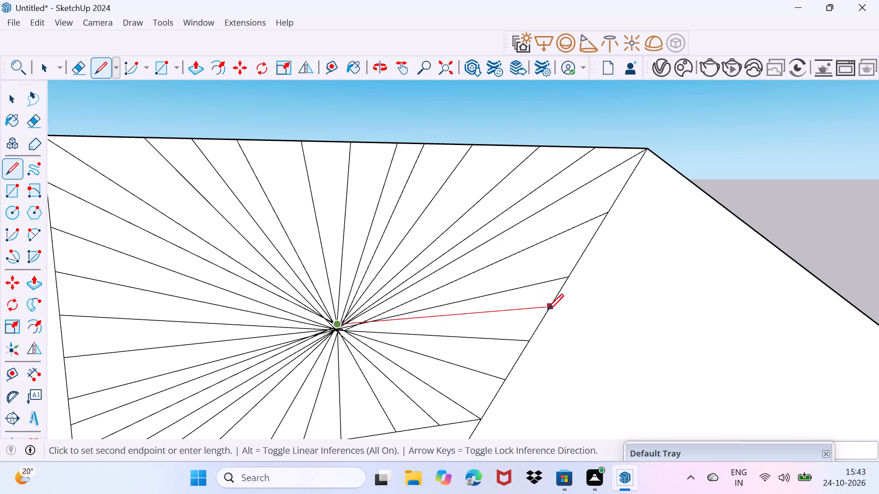
click(548, 310)
Draw two more lower-edge spokes to the centre: one just beyond the near-vertical spoke toward the slanted side, one toward the near-vertical side.
scroll(435, 323, down, 3)
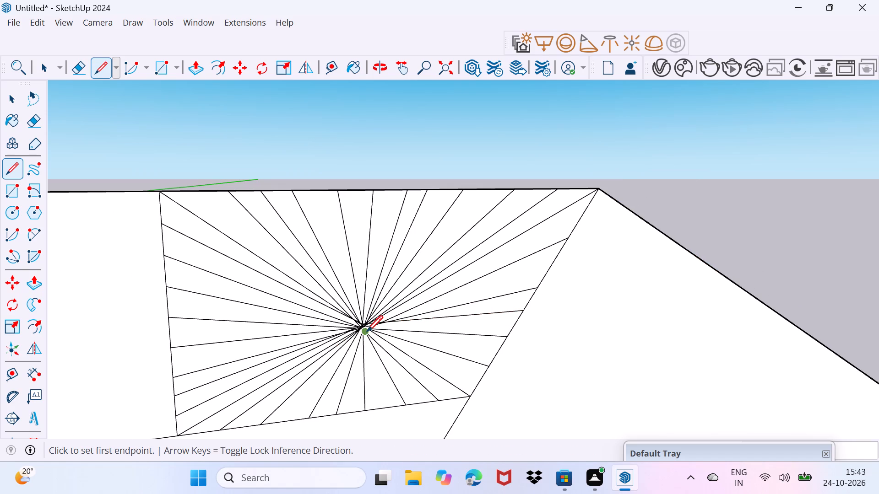
click(365, 326)
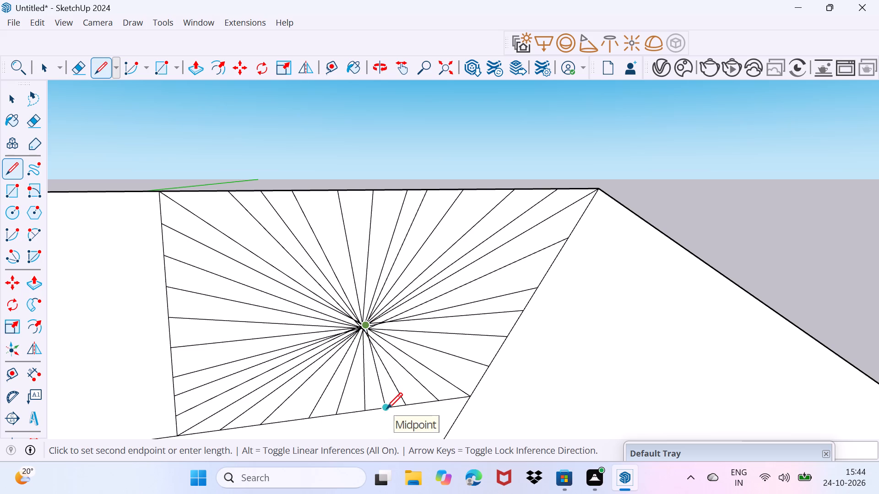
click(386, 408)
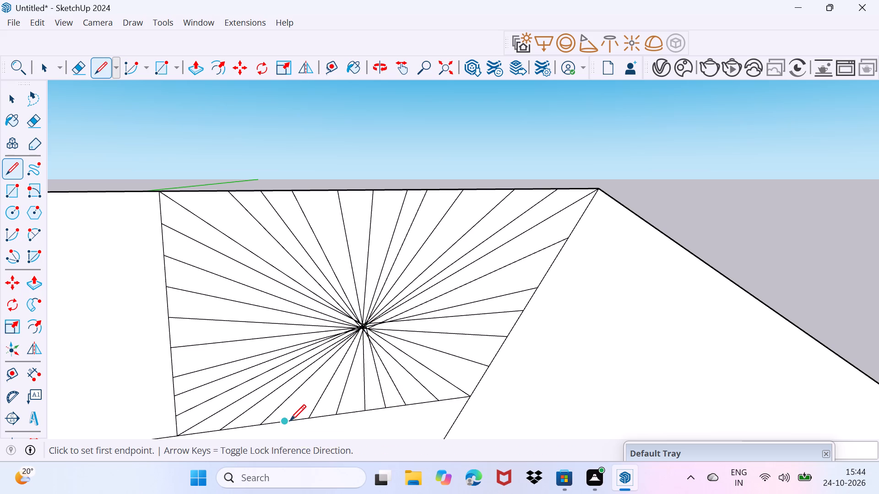
click(293, 419)
click(360, 328)
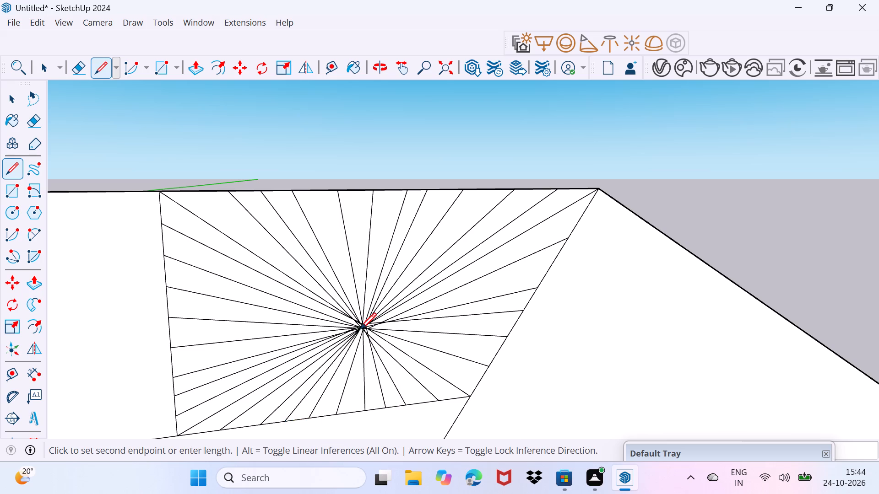
Draw two more upper-edge spokes to the centre: one beside the near-vertical side's corner, one in the wide gap left of the edge's middle.
scroll(309, 354, up, 3)
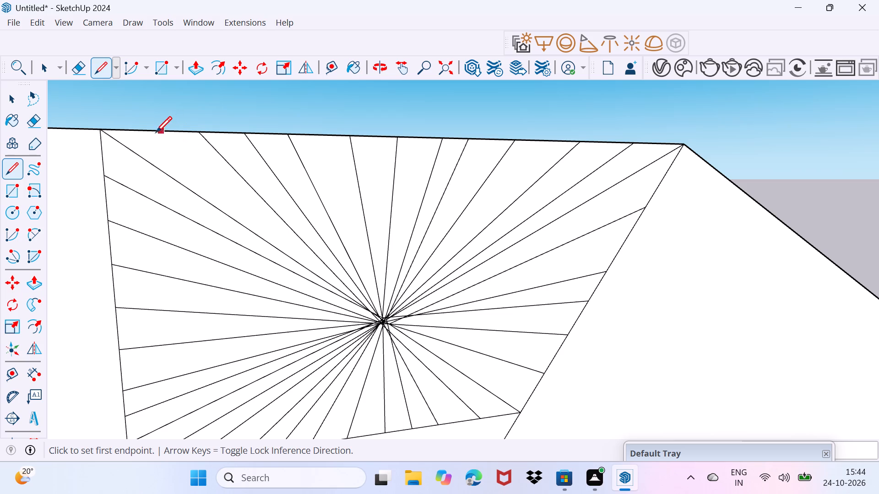
click(155, 133)
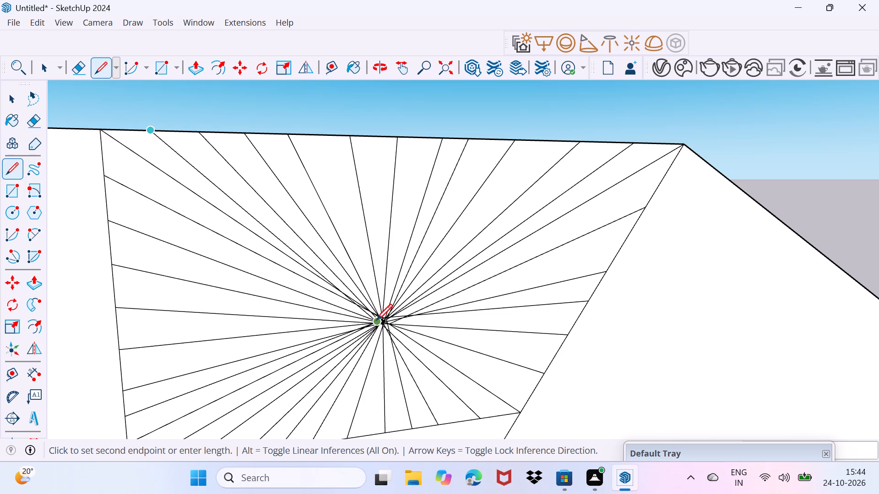
click(376, 320)
click(321, 139)
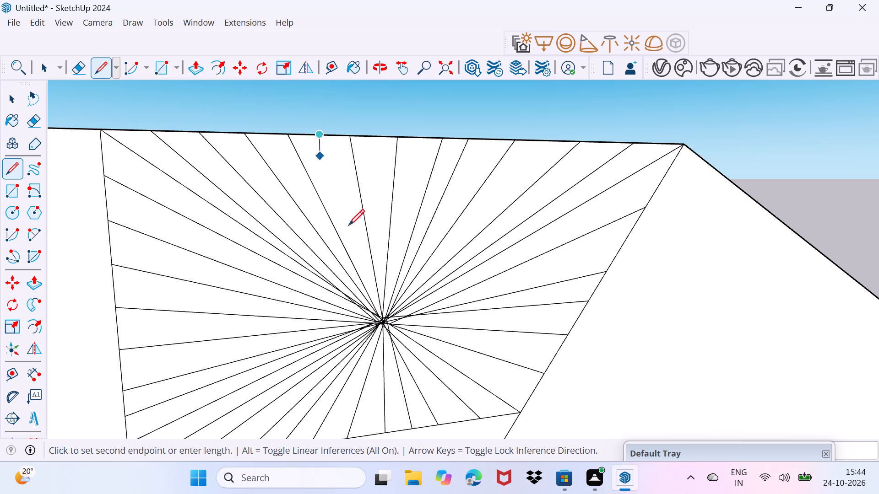
click(382, 315)
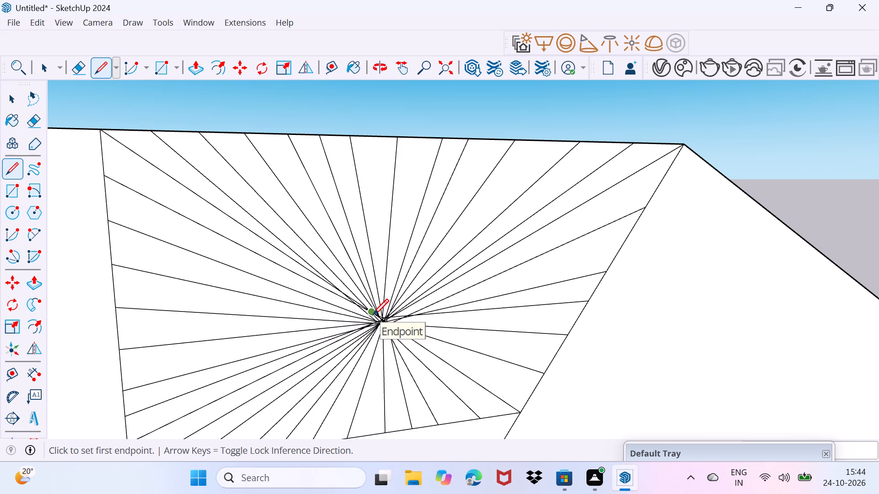
Draw short line segments linking neighbouring spokes close to the centre, on the side facing the slanted side's upper corner.
click(388, 326)
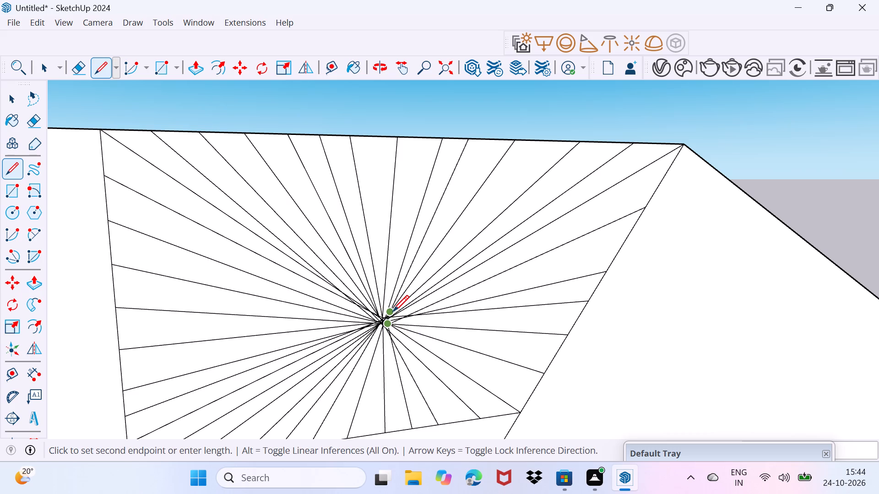
click(393, 311)
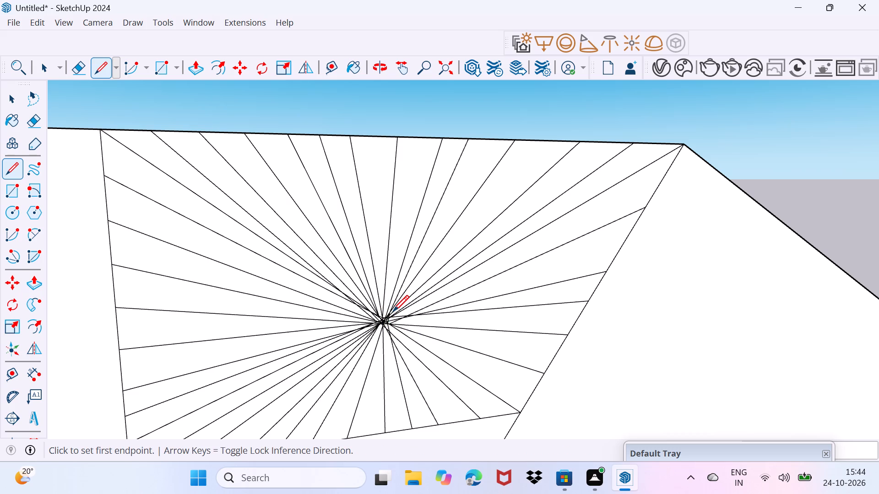
click(405, 299)
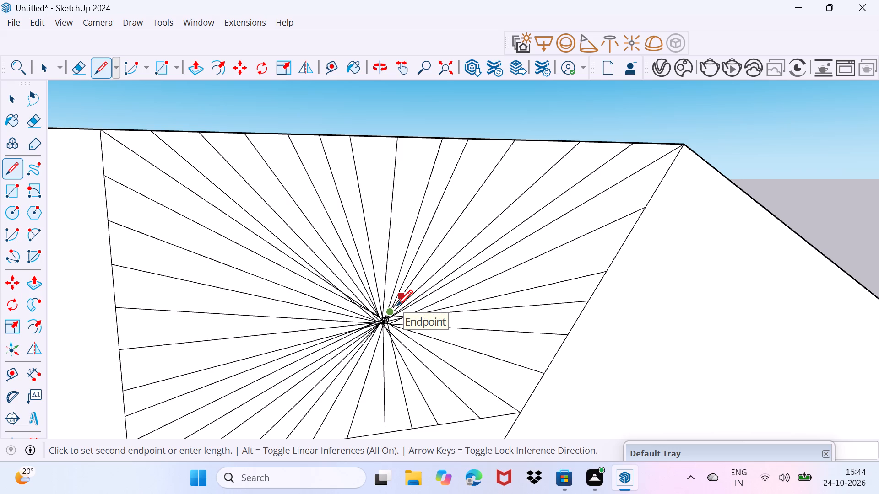
click(396, 306)
click(396, 306)
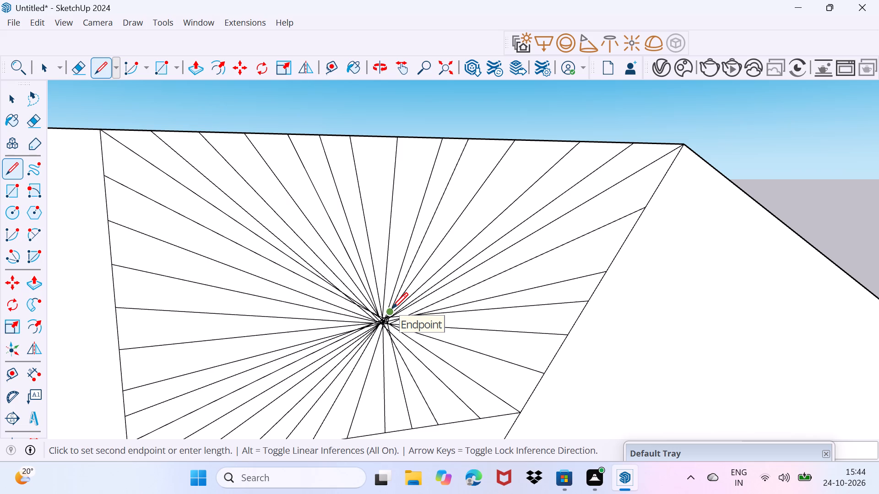
click(392, 308)
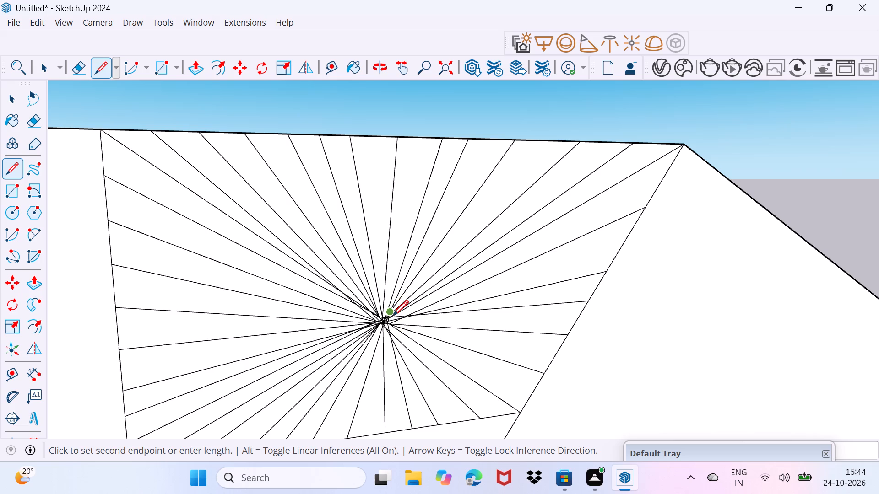
click(392, 316)
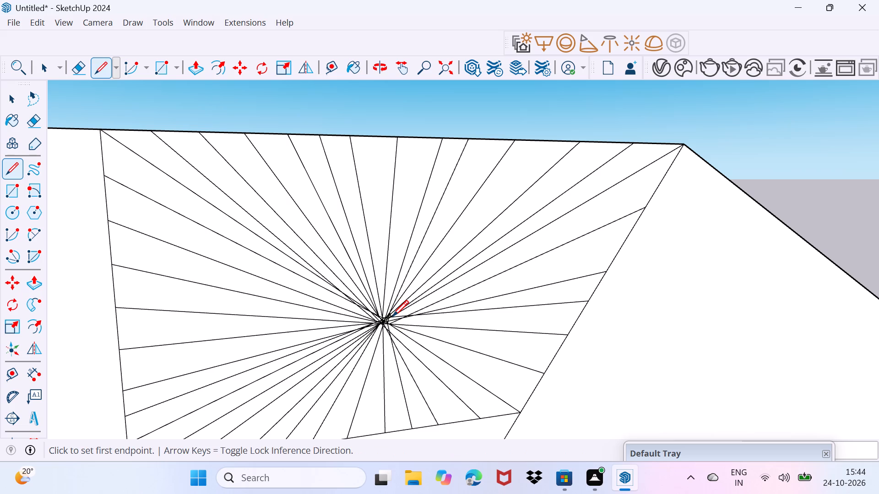
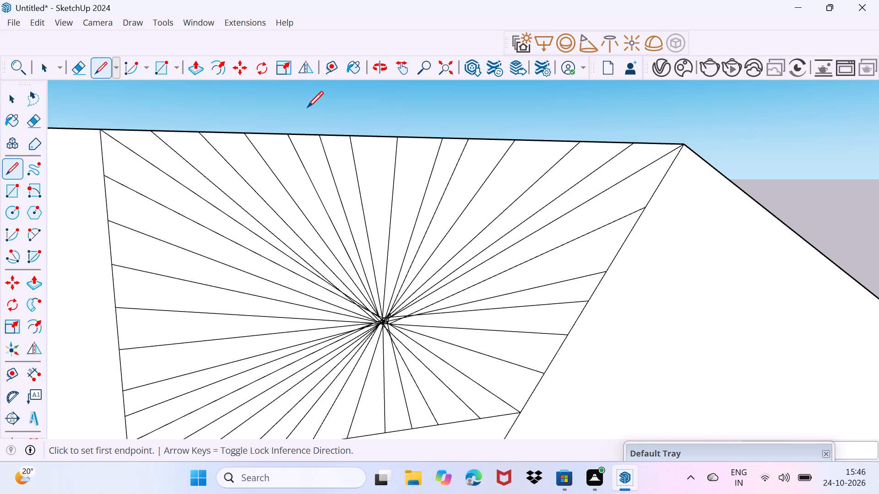
Draw a V-shaped line with its long arm crossing the three spokes beside the upper edge's middle, plus a small peaked line above it.
click(372, 210)
click(405, 172)
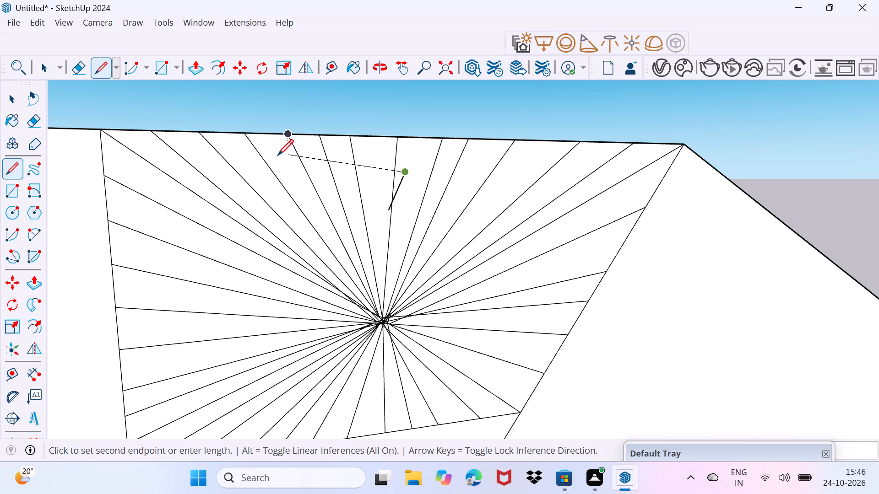
click(318, 204)
click(351, 183)
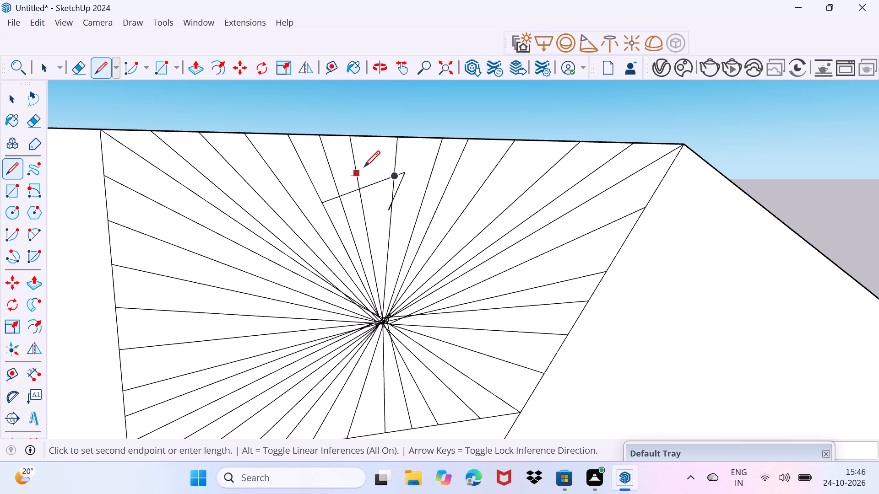
click(365, 166)
click(383, 183)
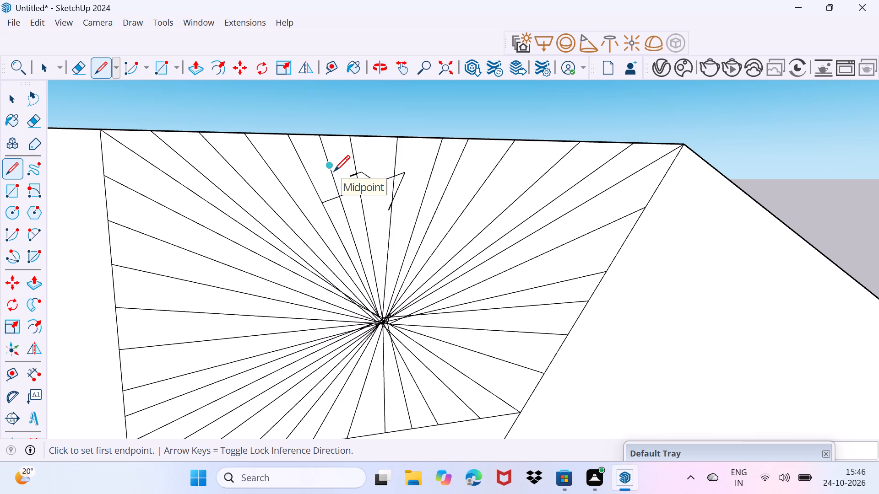
Draw two roughly parallel cross-links from the second spoke beside the middle one, with a short upright joining the lower cross-link to the long line.
click(334, 171)
click(358, 158)
click(351, 173)
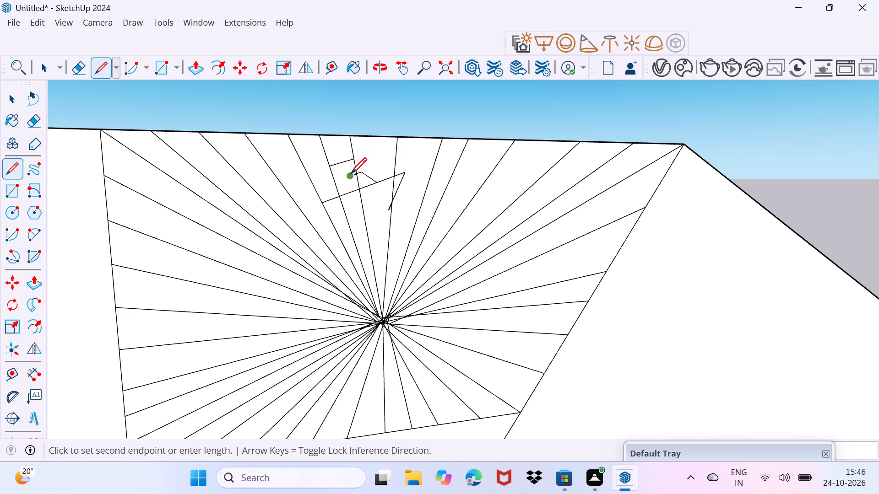
click(351, 188)
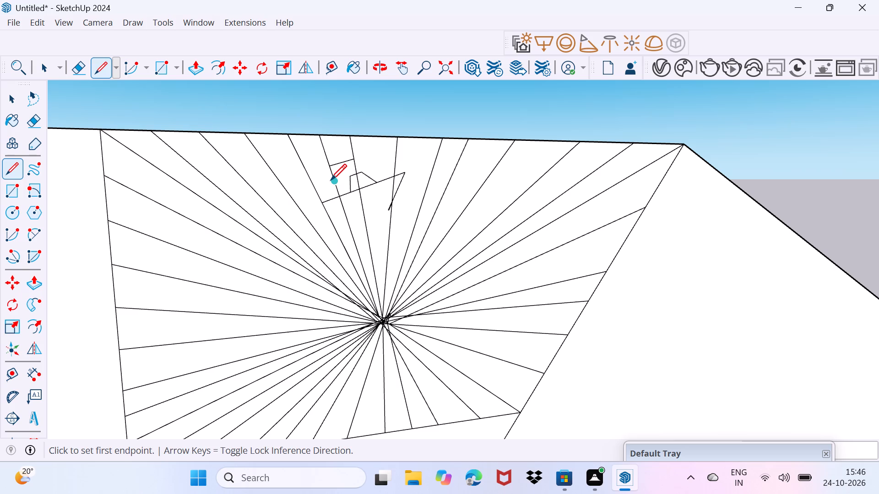
click(331, 180)
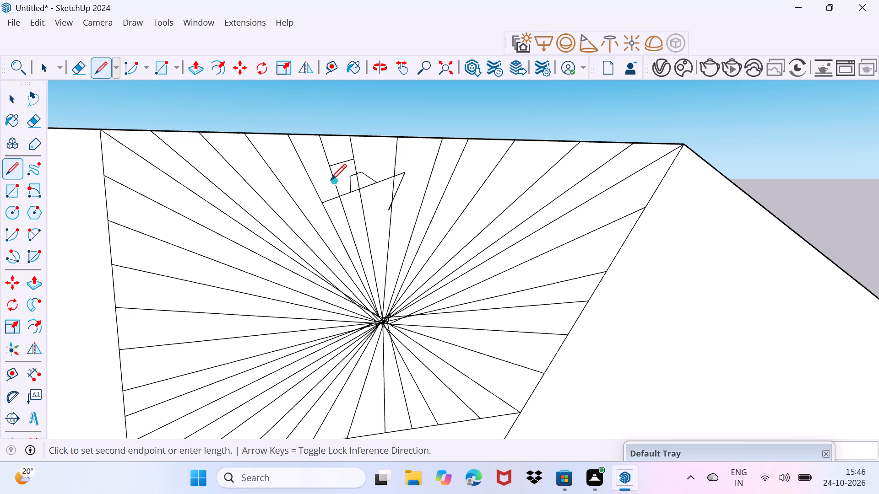
click(331, 180)
click(364, 175)
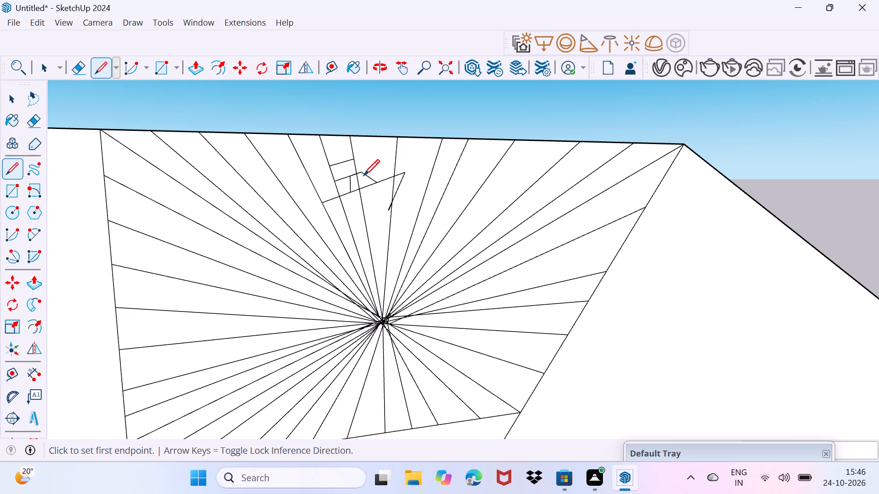
Draw a short upright at the small peak's tip, and close a small triangle beside it with a horizontal and a vertical segment.
click(372, 165)
click(365, 178)
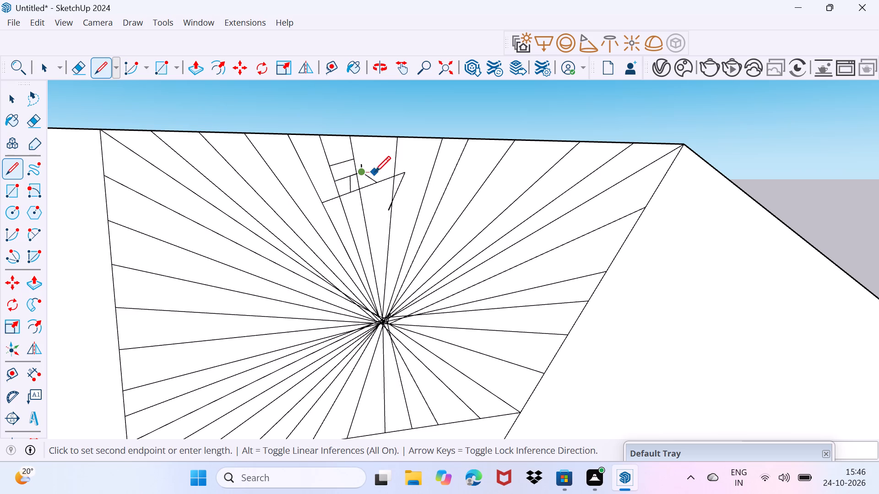
click(376, 171)
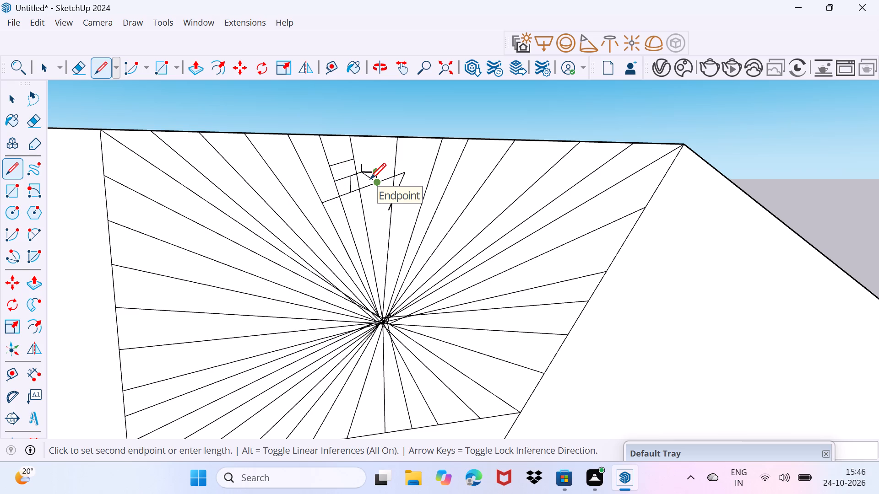
click(370, 179)
click(371, 177)
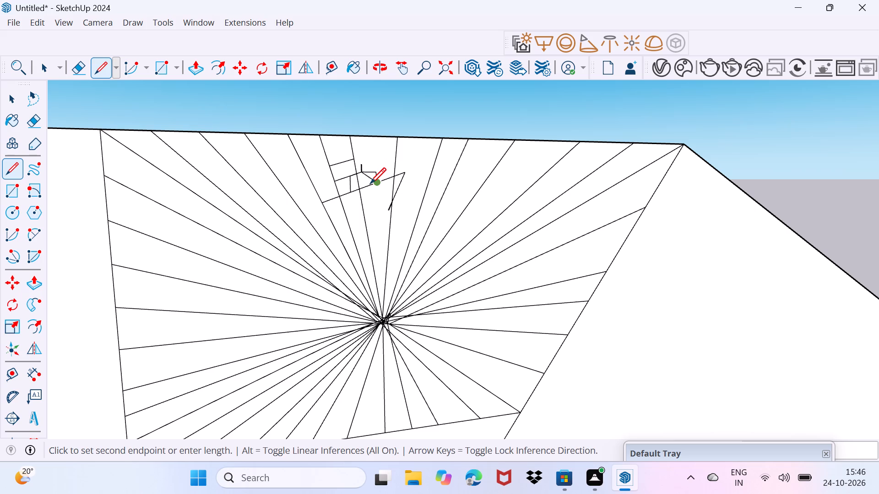
click(370, 183)
click(376, 177)
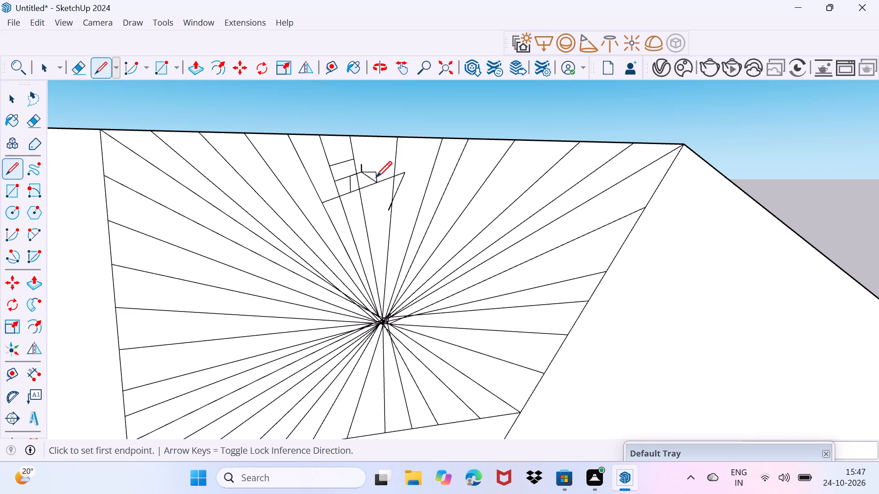
Link the small triangle to the upper edge's middle spoke, and draw a line from that spoke's top end to the long line's tip.
click(376, 177)
click(392, 160)
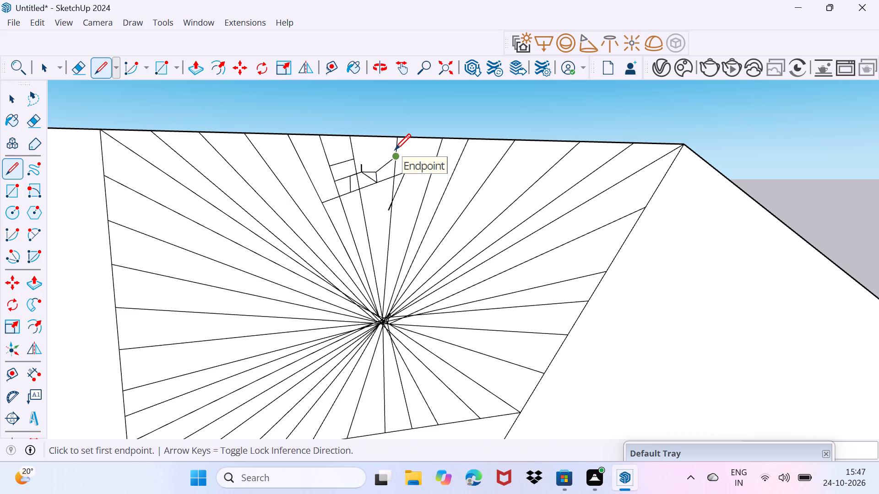
click(395, 150)
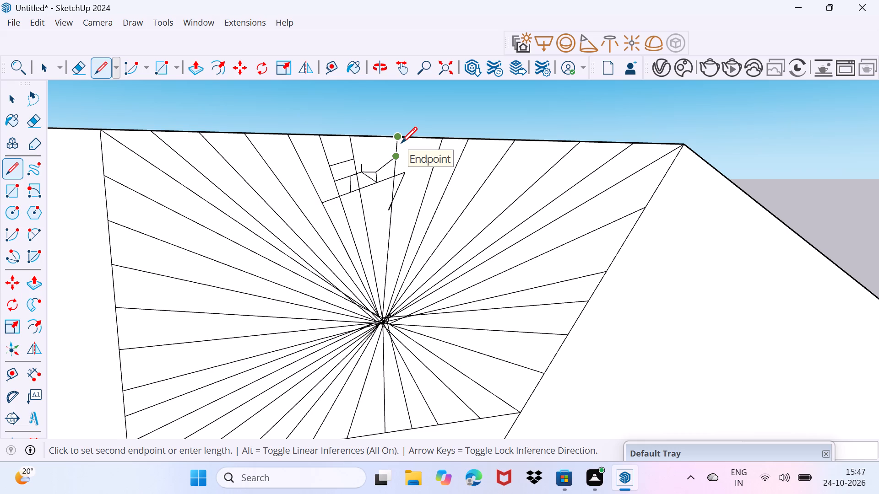
click(401, 143)
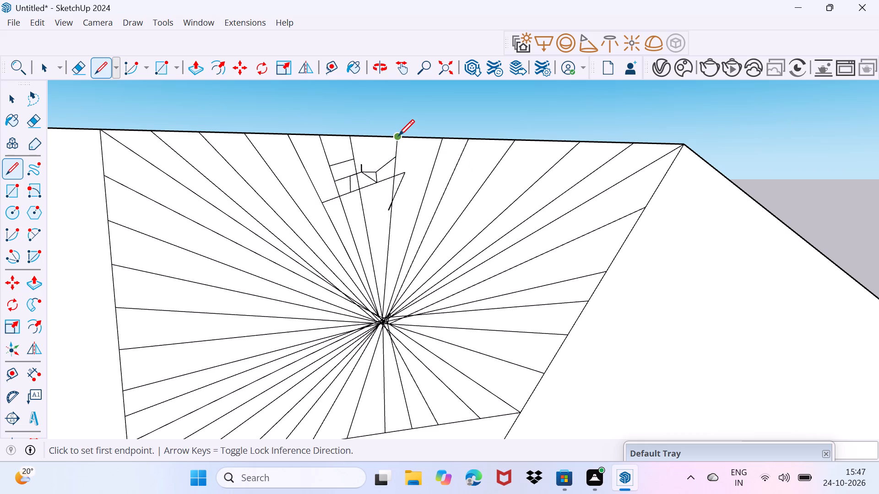
click(399, 135)
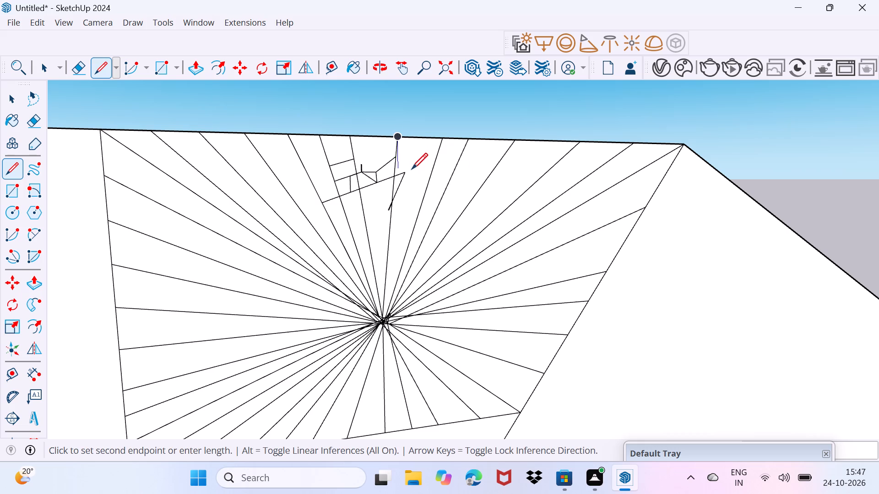
scroll(408, 174, up, 2)
click(408, 174)
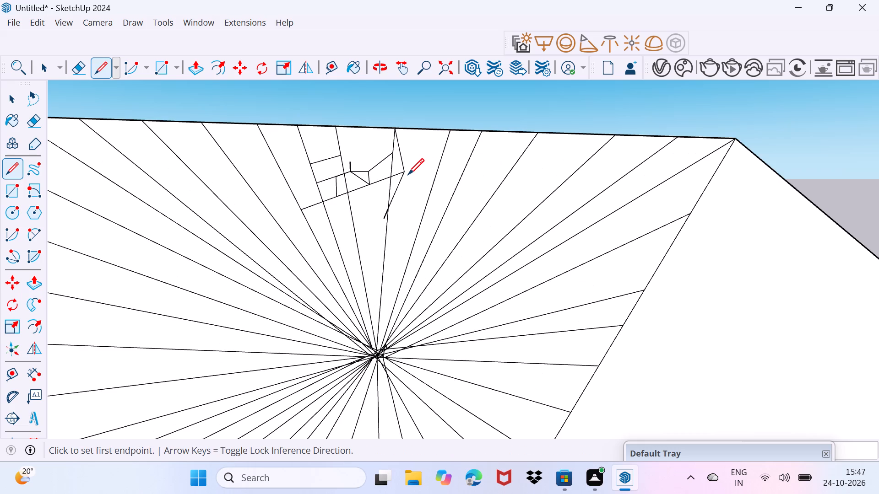
From the long line's tip, draw a diagonal to the next spoke's top end and a horizontal link to that same spoke.
drag(402, 174, 408, 168)
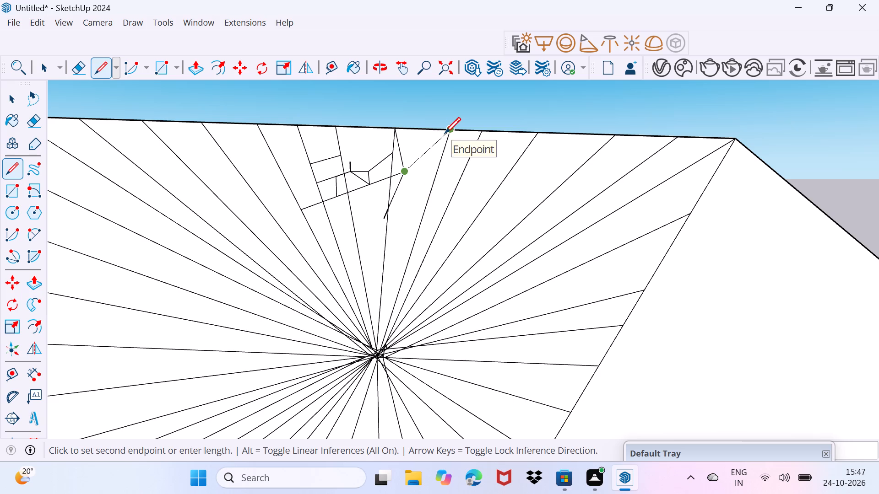
click(445, 133)
click(407, 166)
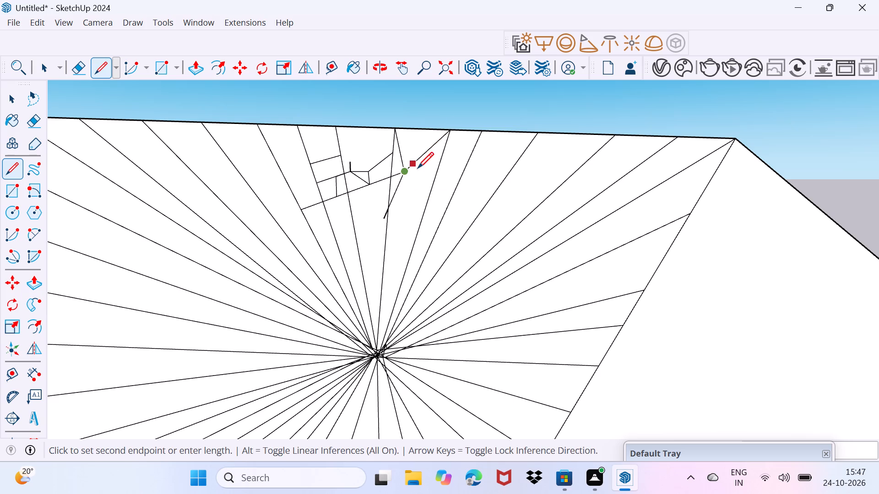
click(437, 168)
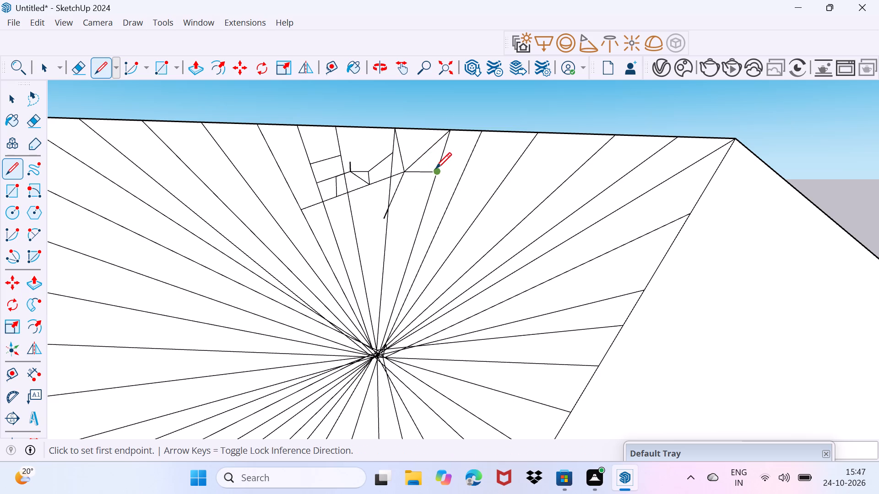
Draw a narrow triangle from the horizontal link's far end up to the tops of two neighbouring spokes, with a line to its short side's midpoint.
scroll(419, 172, up, 4)
middle_drag(418, 177, 422, 187)
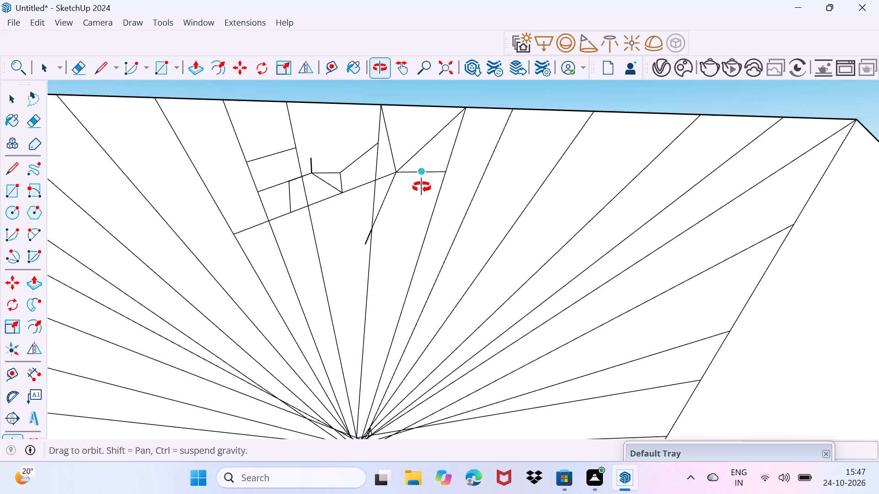
middle_drag(422, 187, 423, 189)
click(441, 173)
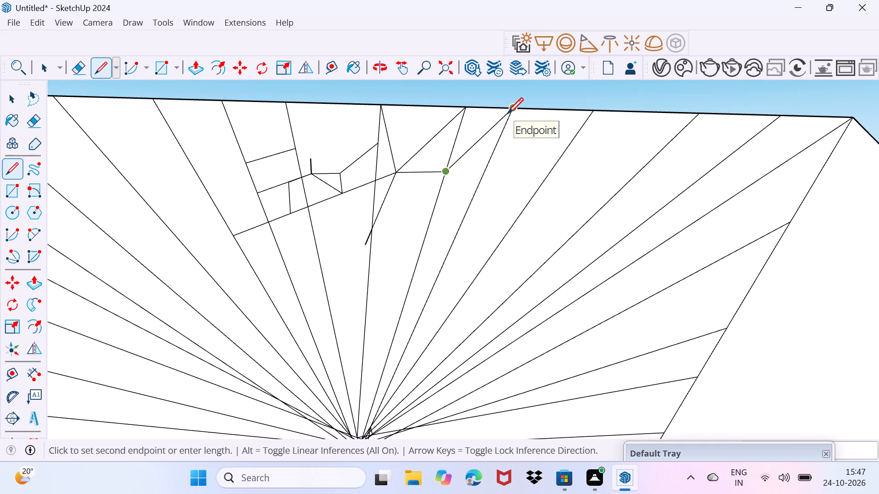
click(505, 114)
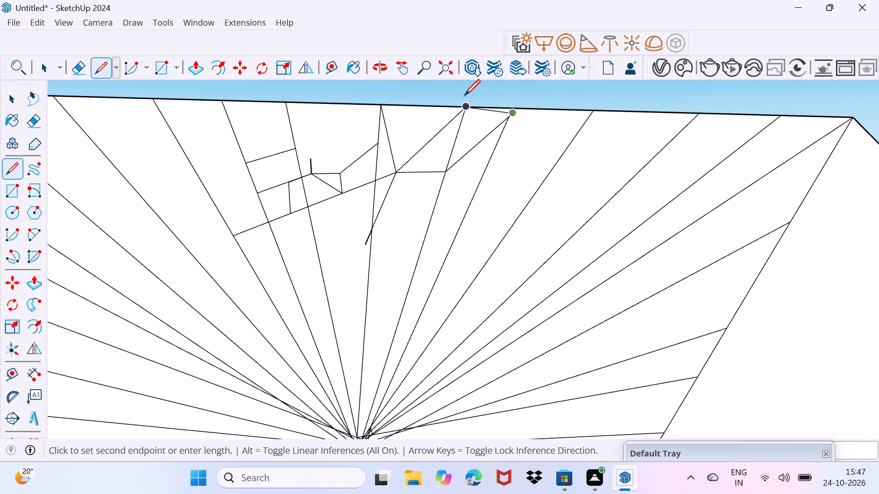
click(466, 115)
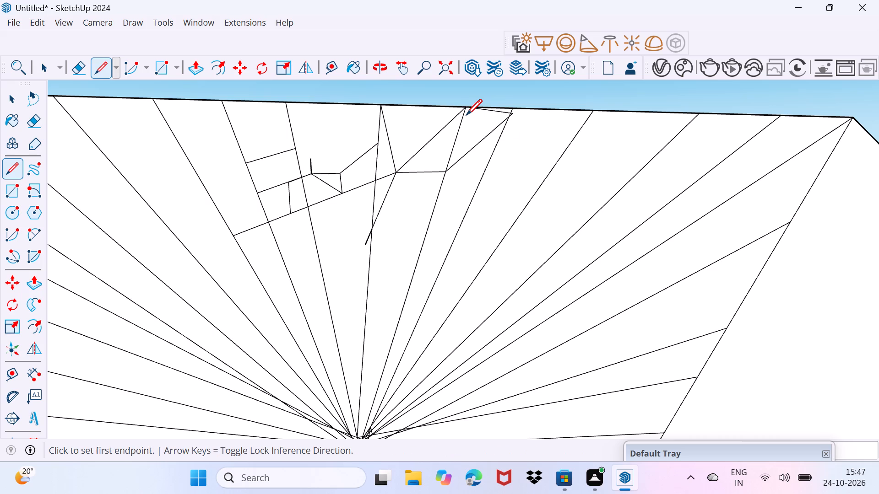
click(448, 166)
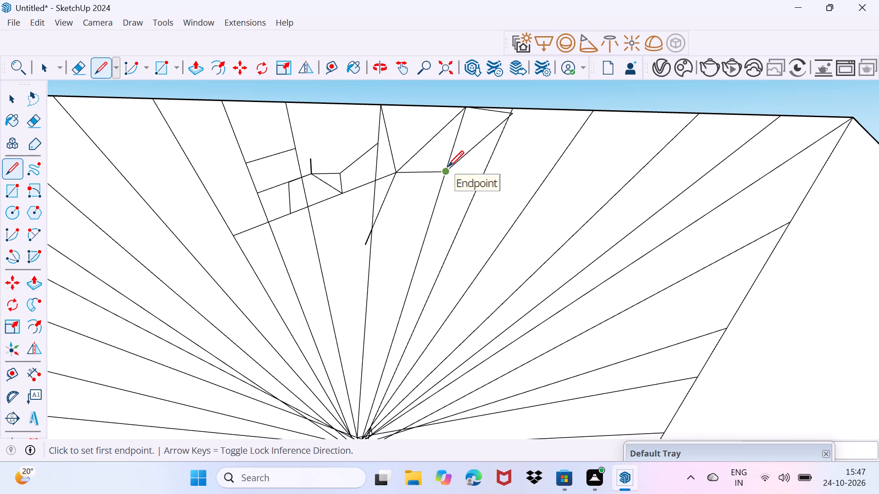
click(491, 112)
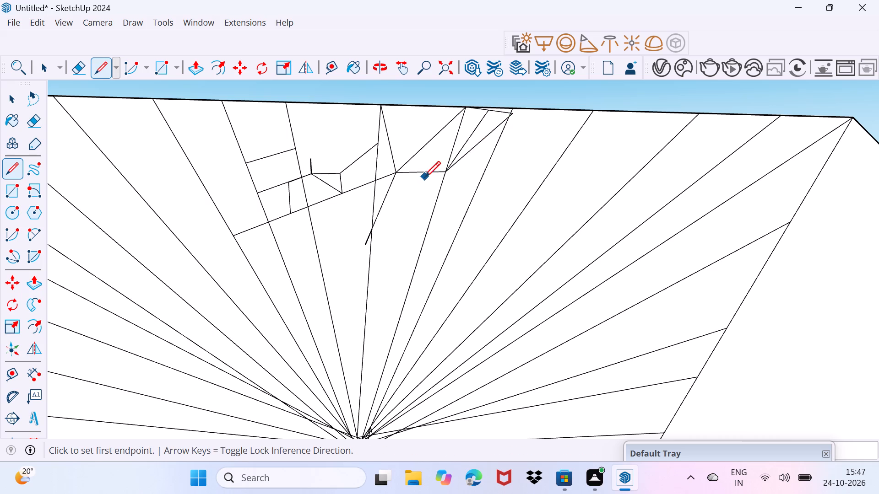
Subdivide the triangle above the horizontal link with three short segments running between its corners, its diagonal and the adjoining spoke.
click(448, 171)
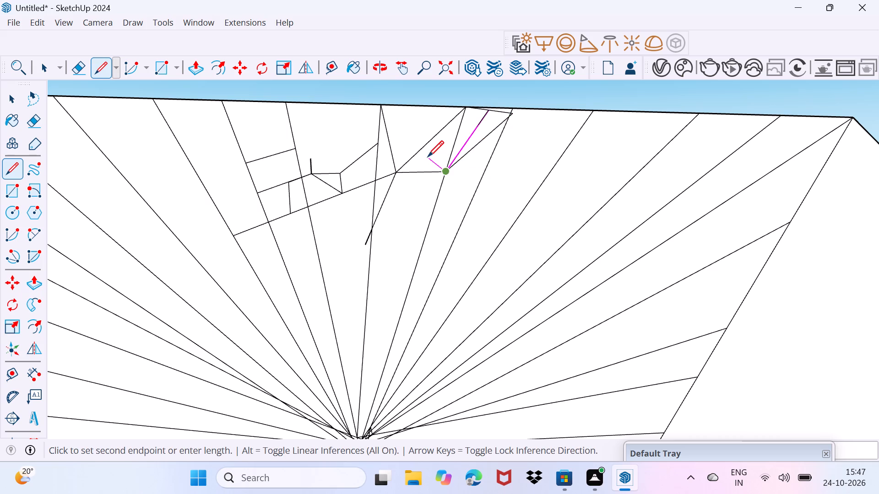
click(423, 149)
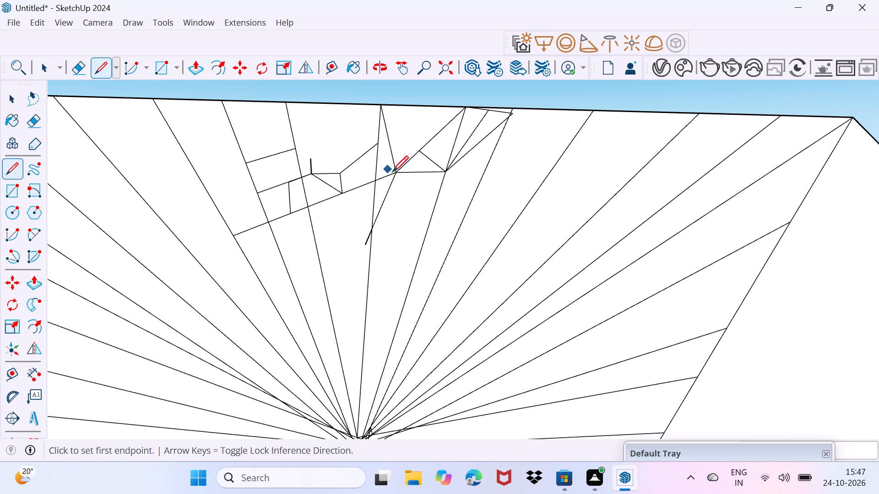
click(394, 172)
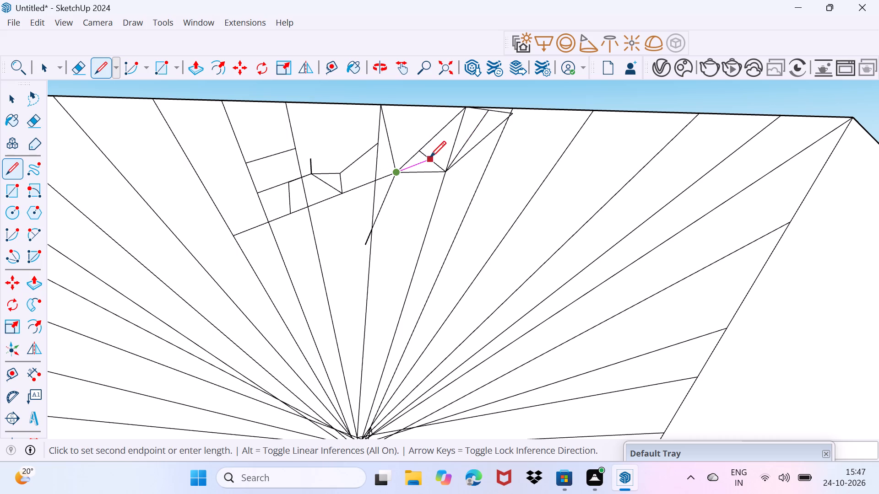
click(452, 149)
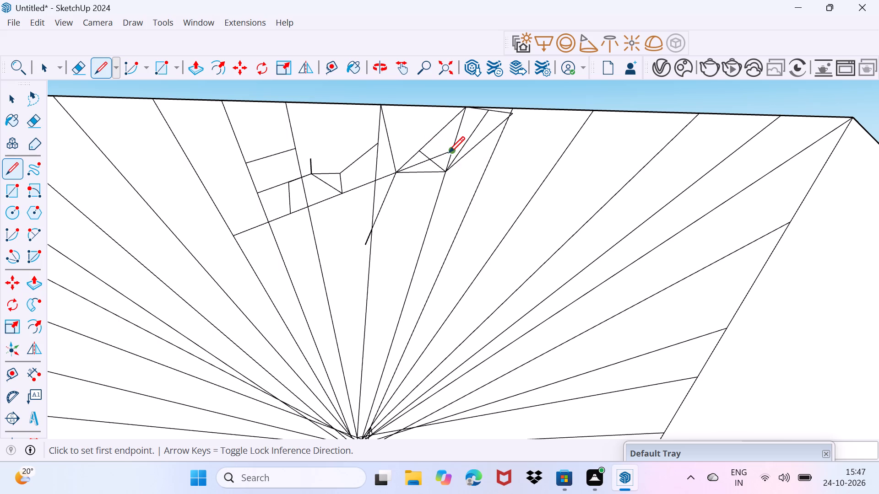
click(449, 152)
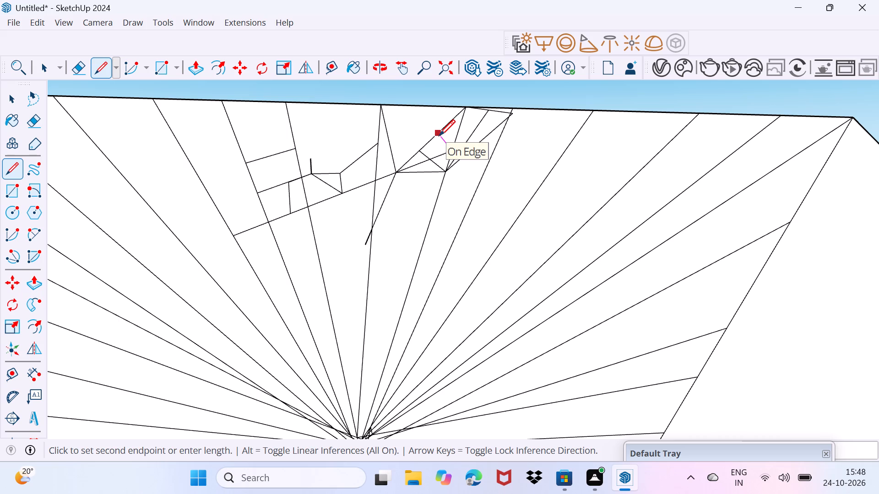
click(439, 135)
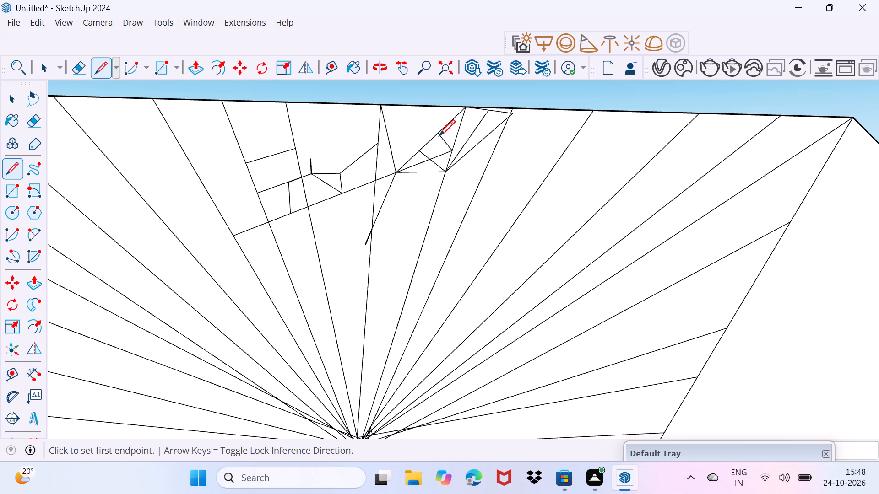
Draw a short cross-link between two neighbouring spokes near the slanted side's upper corner.
scroll(439, 135, down, 4)
scroll(439, 135, up, 4)
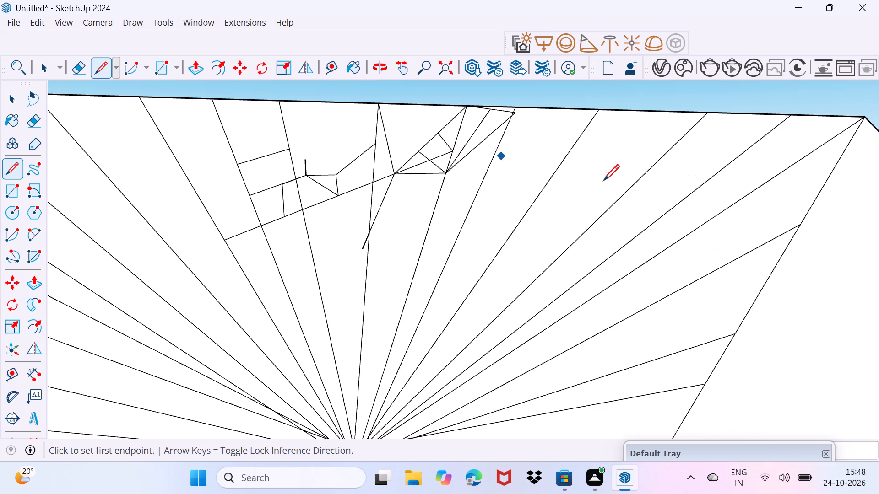
scroll(723, 231, up, 3)
middle_drag(721, 220, 715, 220)
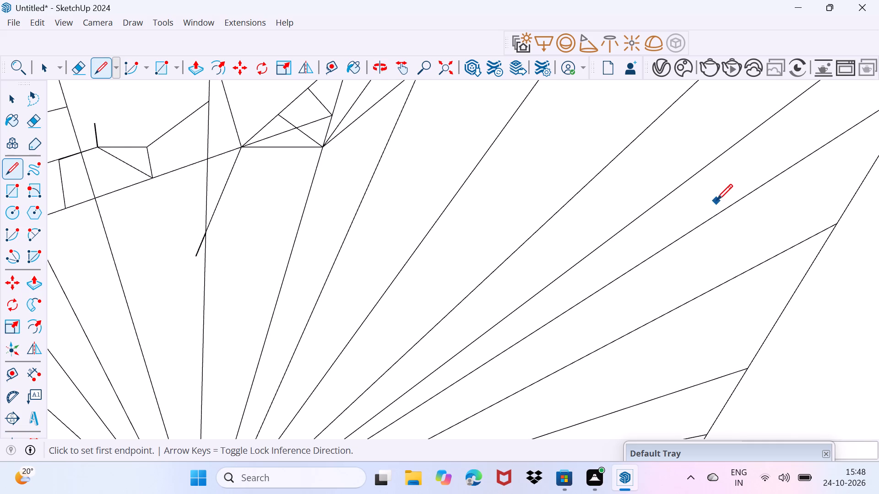
click(718, 213)
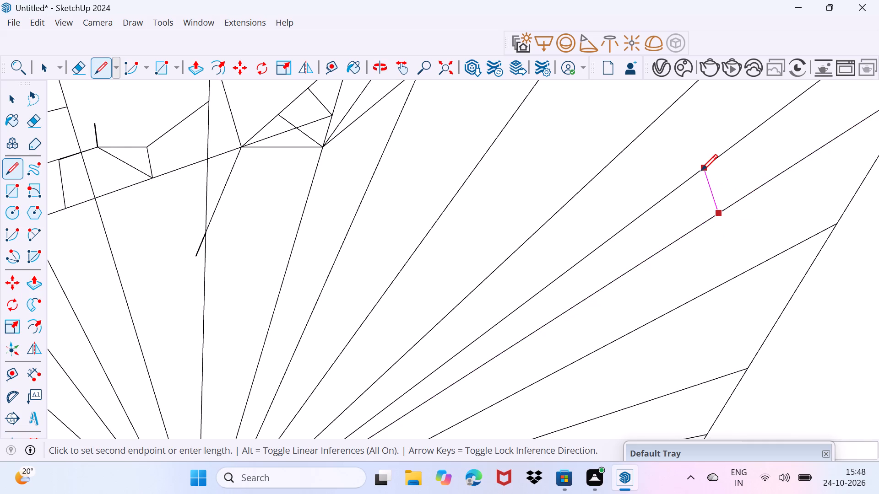
click(701, 170)
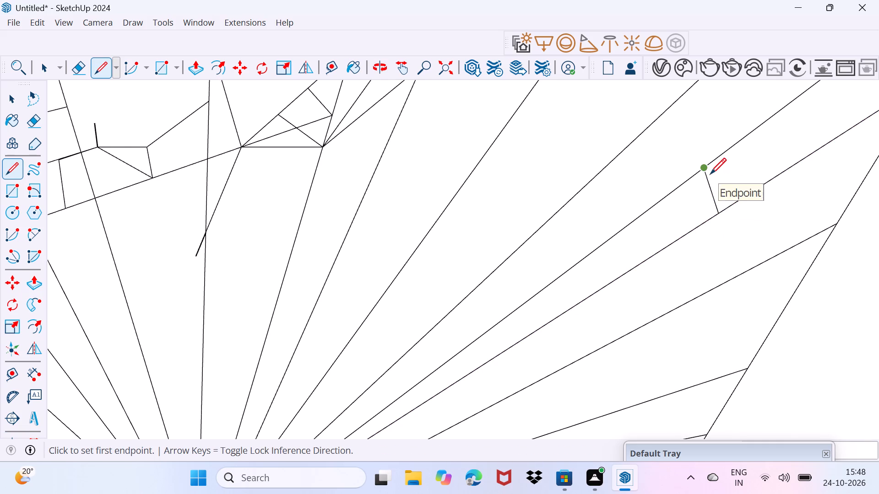
Draw a three-segment zigzag between the two neighbouring spokes, starting at the short cross-link's upper end.
click(706, 167)
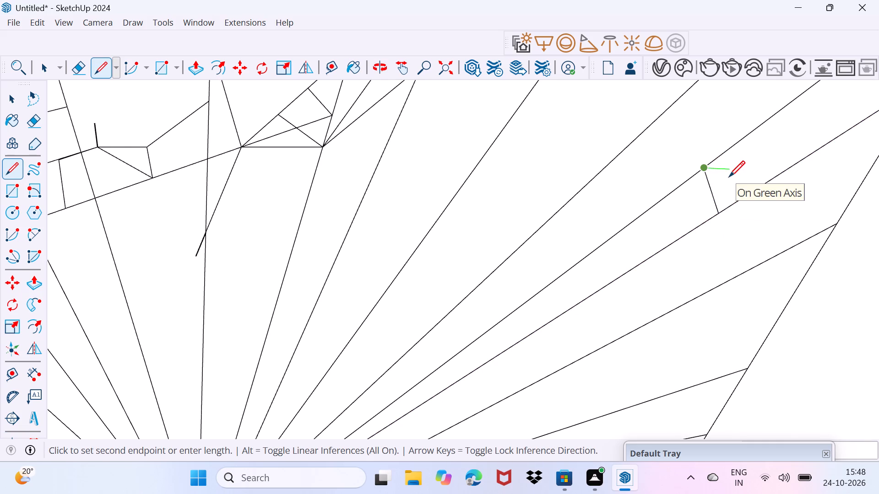
click(769, 185)
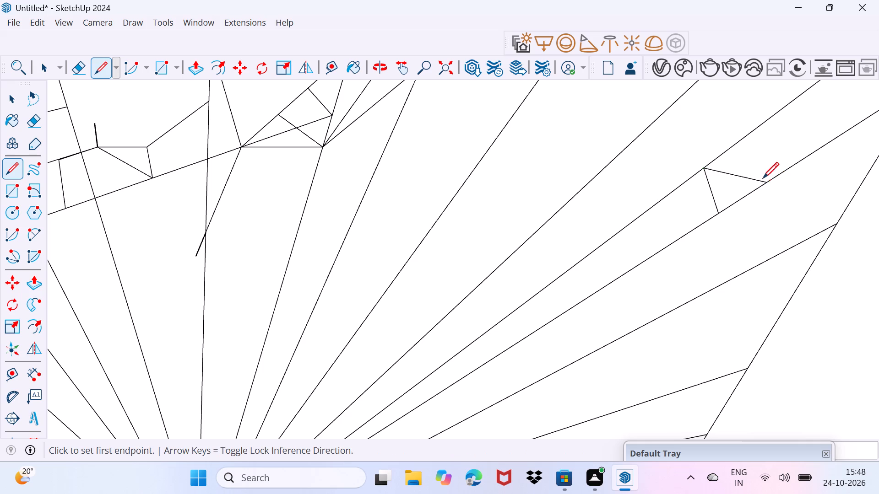
click(763, 124)
click(764, 184)
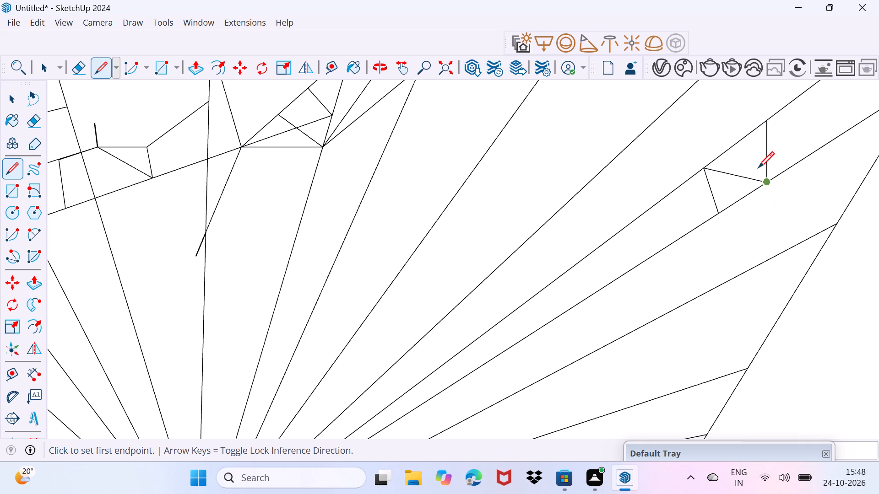
click(770, 127)
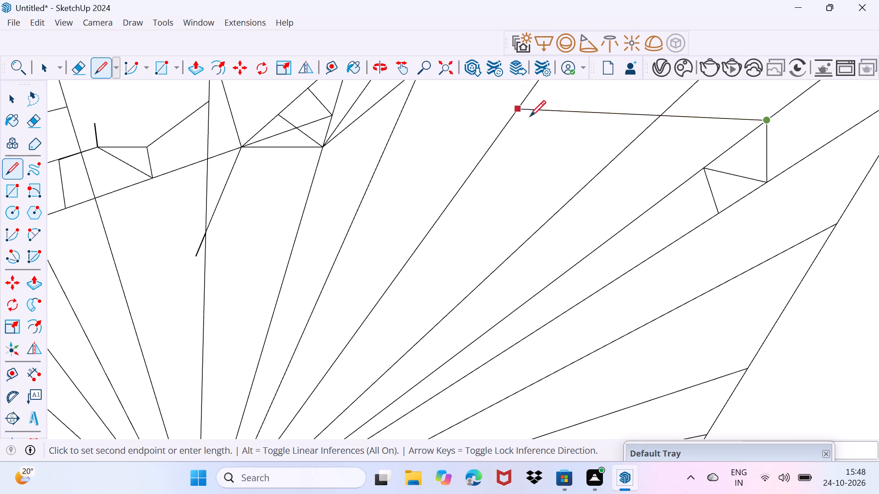
click(820, 148)
Connect the zigzag's far end, the cross-link's lower end and the zigzag's lower vertex to one point on the next spoke.
click(825, 145)
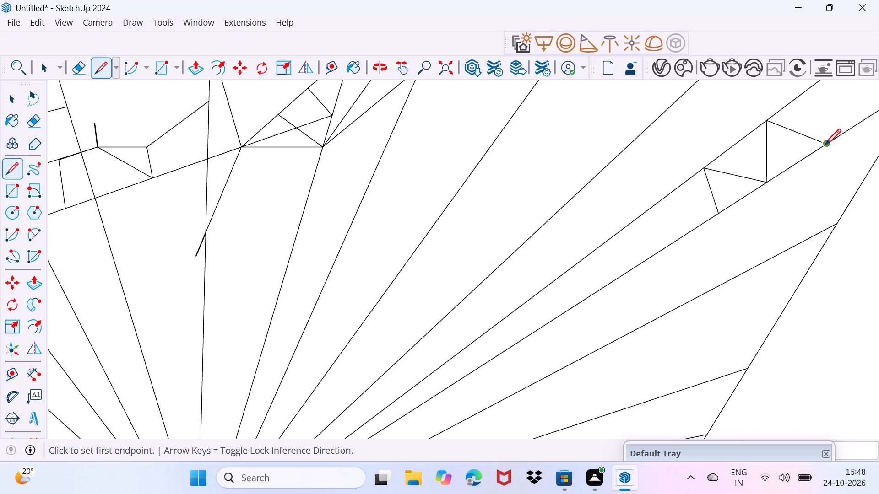
click(818, 235)
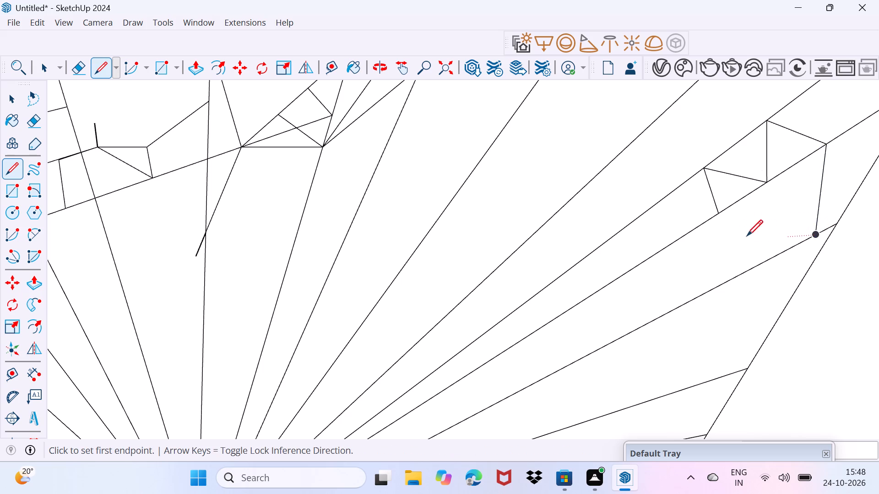
click(719, 216)
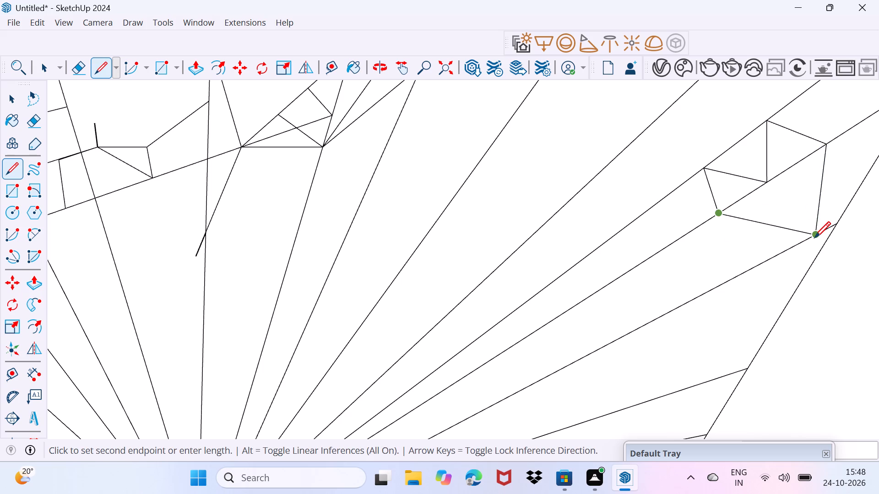
click(814, 237)
click(764, 181)
click(814, 233)
Subdivide the triangle beside the cross-link with two crossing segments from its two lower-spoke corners to their opposite sides.
scroll(765, 183, up, 2)
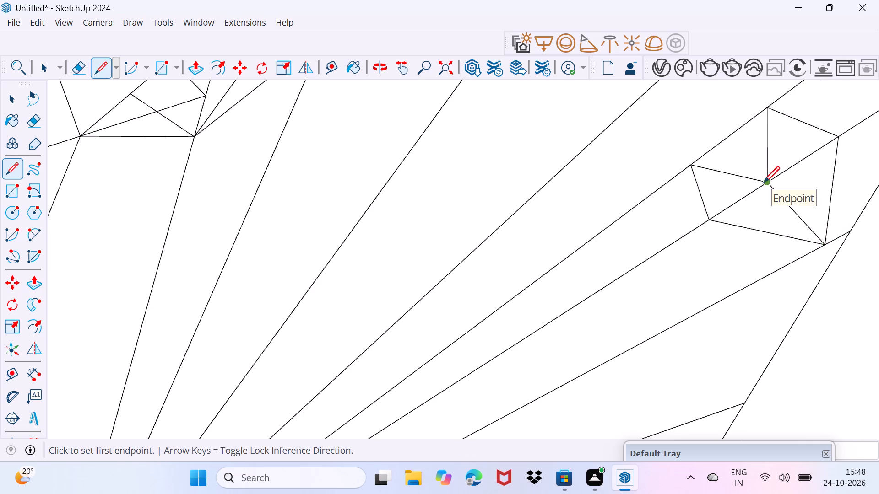
middle_drag(763, 183, 765, 202)
scroll(765, 202, down, 2)
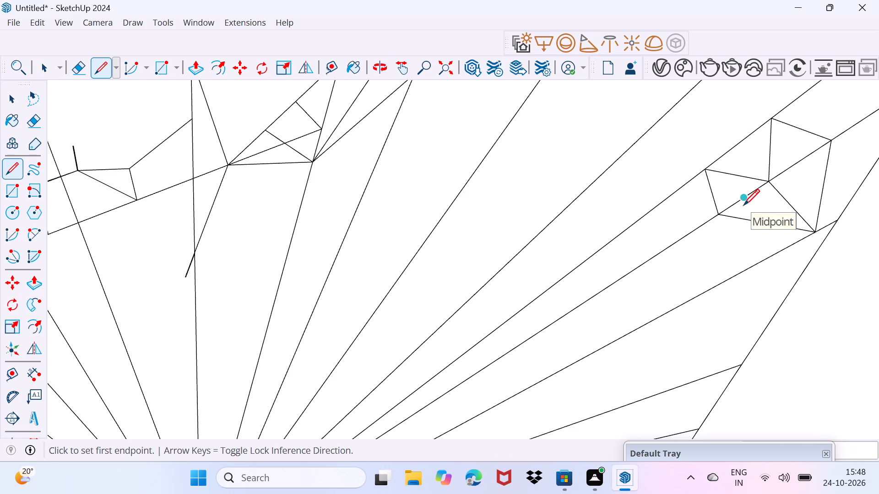
click(719, 211)
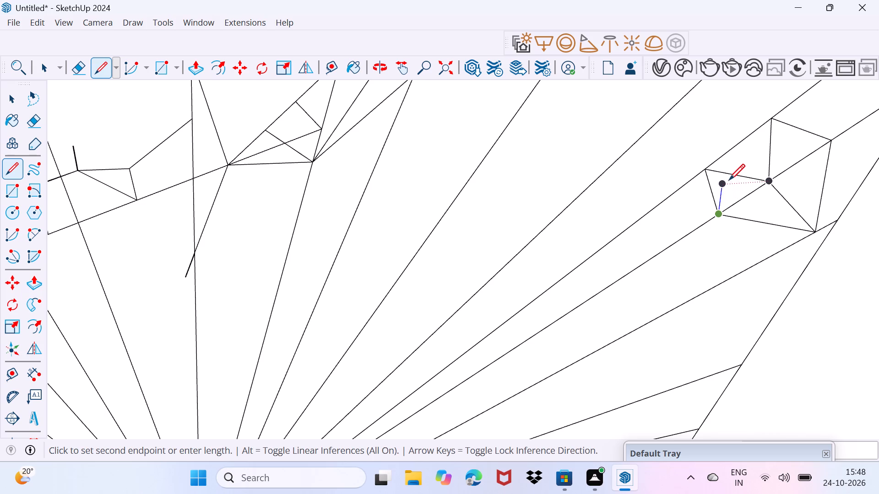
click(736, 179)
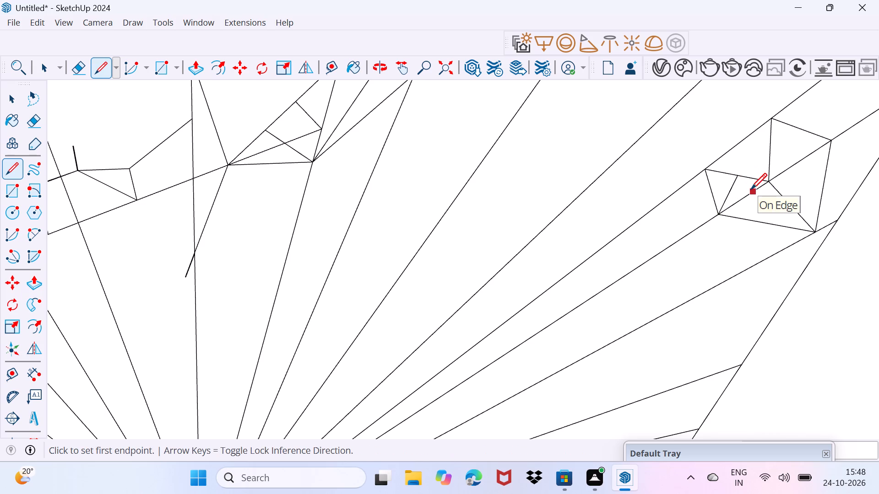
click(767, 184)
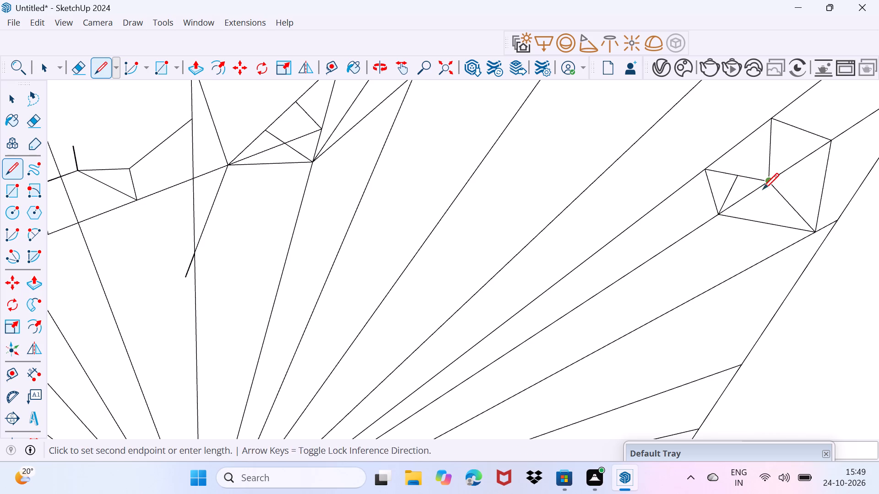
click(711, 188)
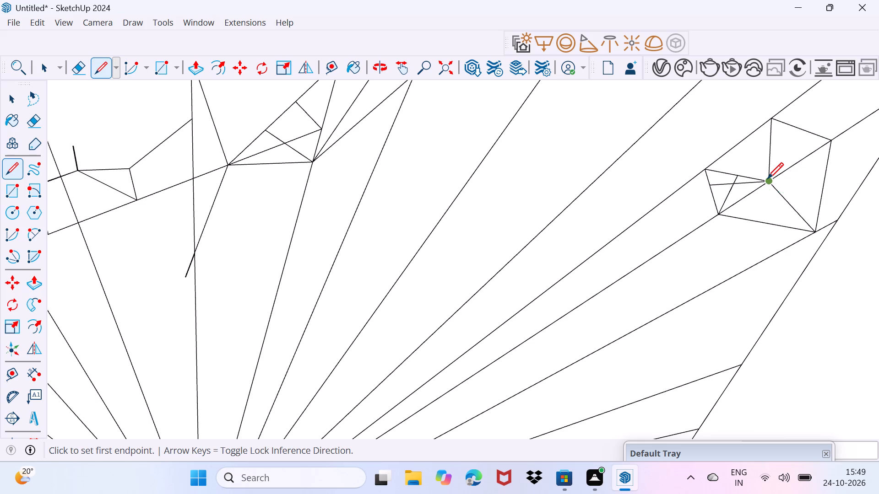
Subdivide the zigzag's far triangle with a line from the hub vertex to its outer side's midpoint and a crossing segment from its top corner.
click(767, 178)
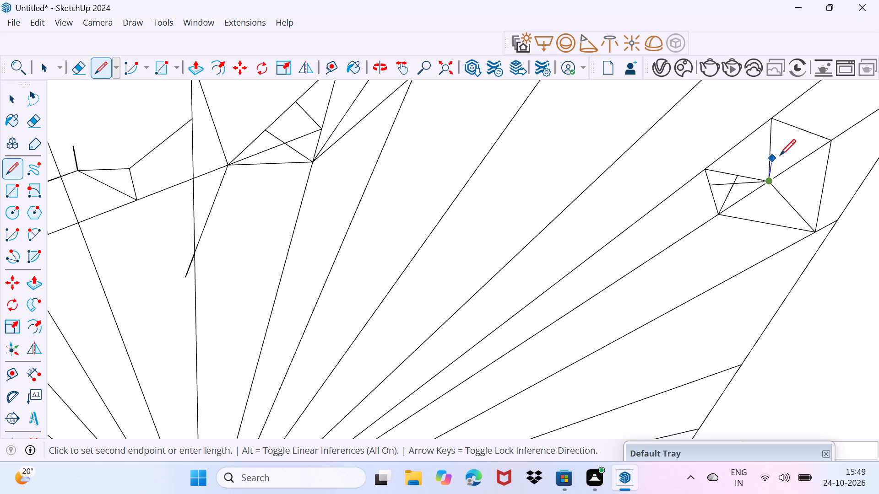
click(803, 131)
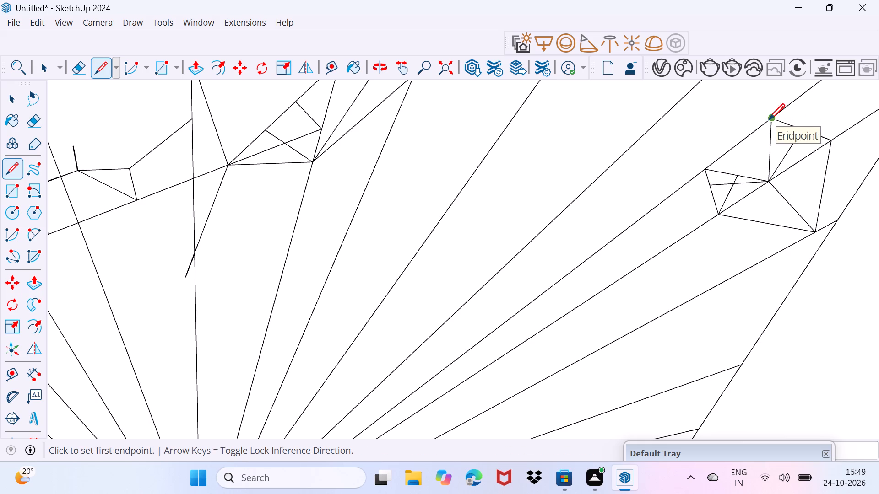
click(769, 119)
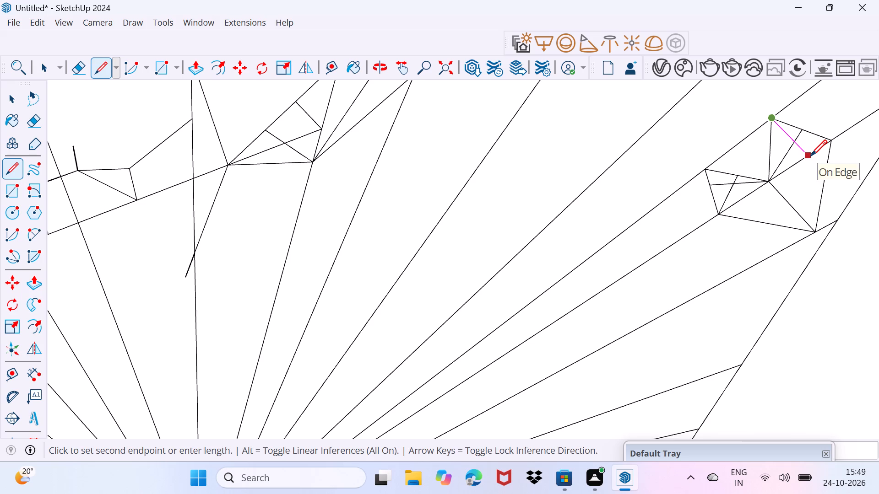
click(811, 156)
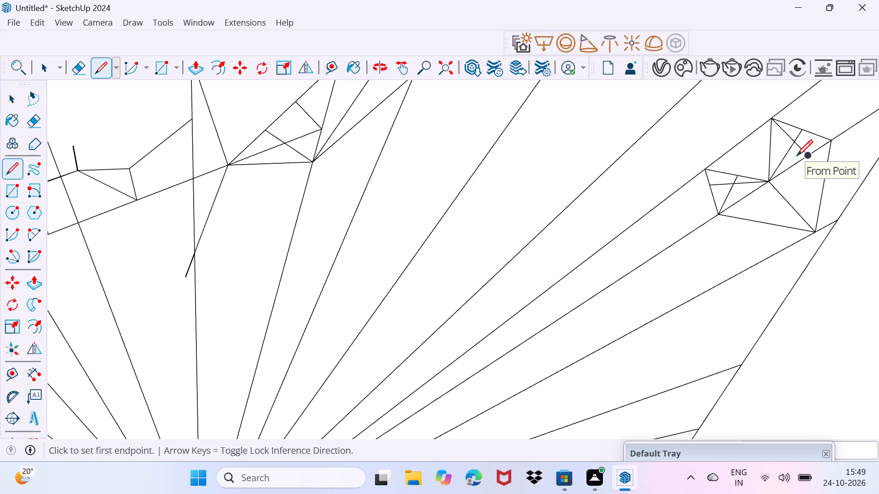
Subdivide the upper middle triangle with a line from the cross-link's upper end to its vertical side and one from its top to its lower side.
scroll(778, 202, up, 1)
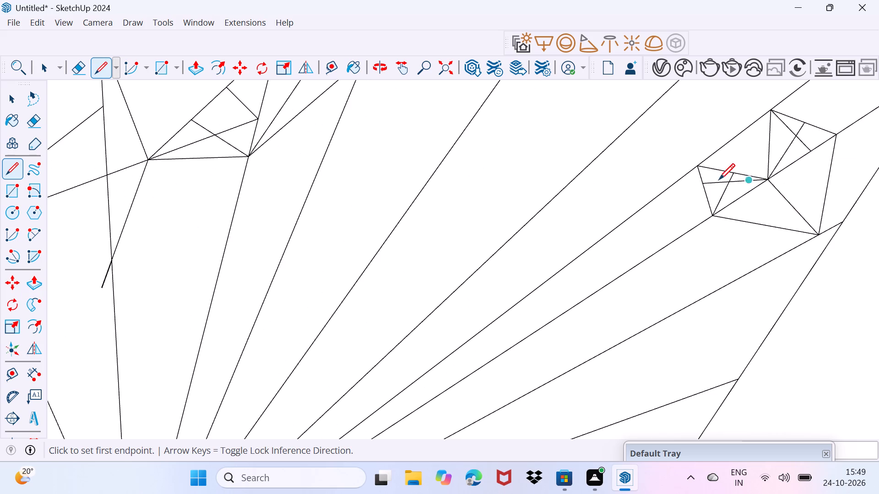
click(696, 163)
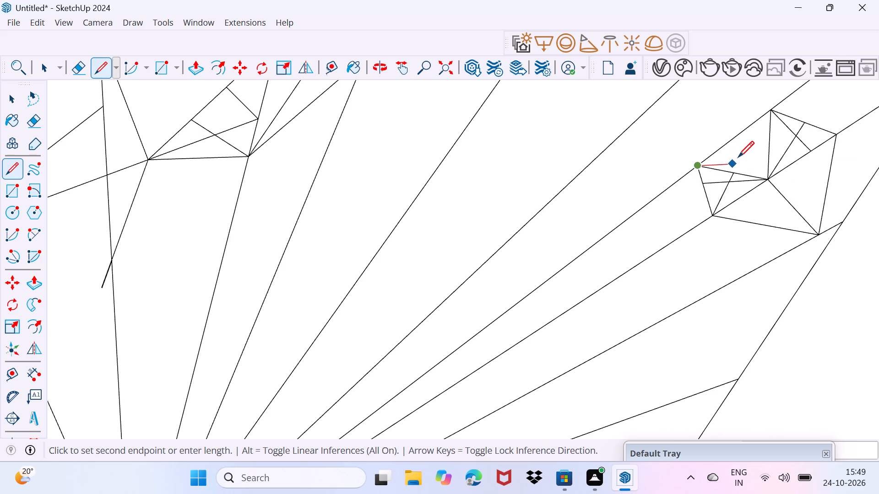
click(768, 149)
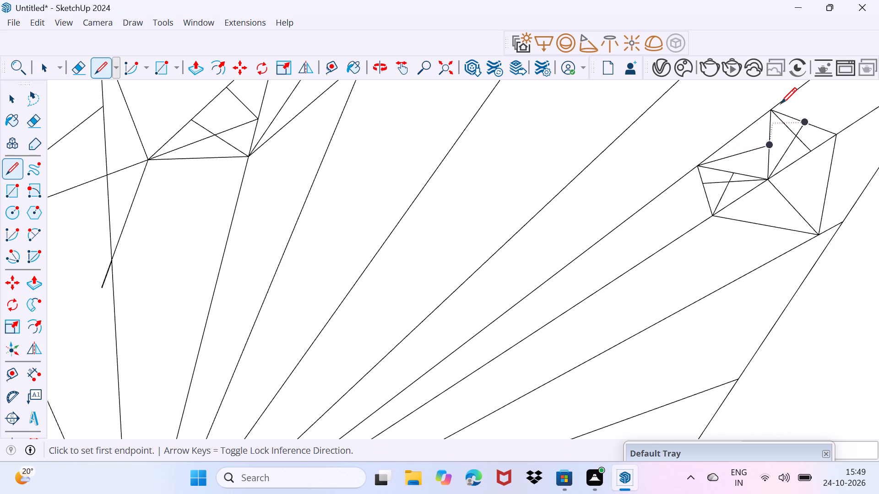
click(776, 108)
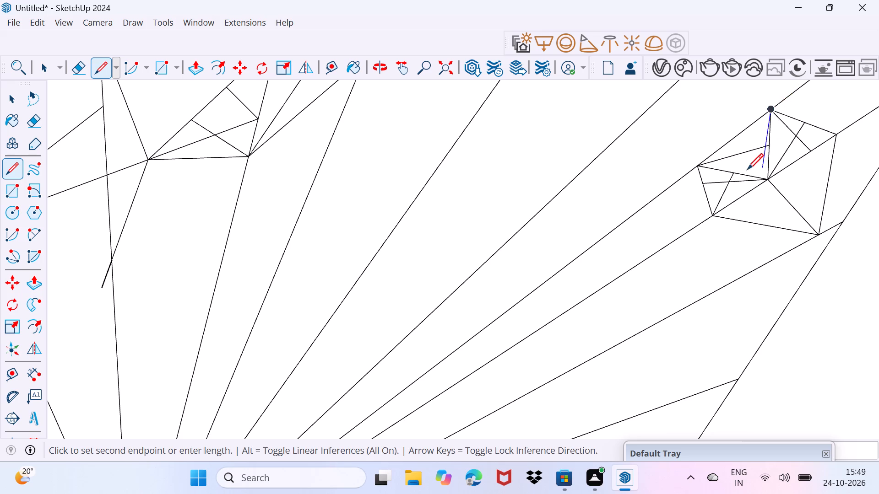
click(737, 175)
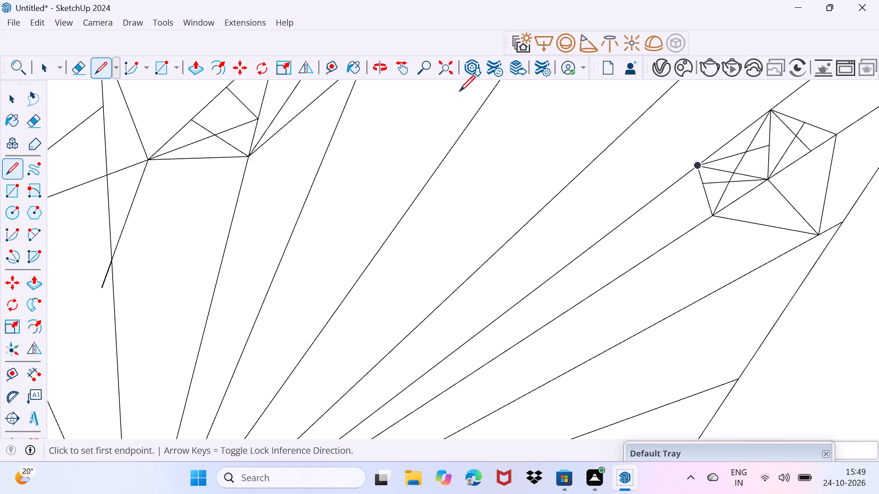
Place a wide rectangle light on the wall surface seen behind the glass of the ground-floor window's handle-side left pane.
click(548, 42)
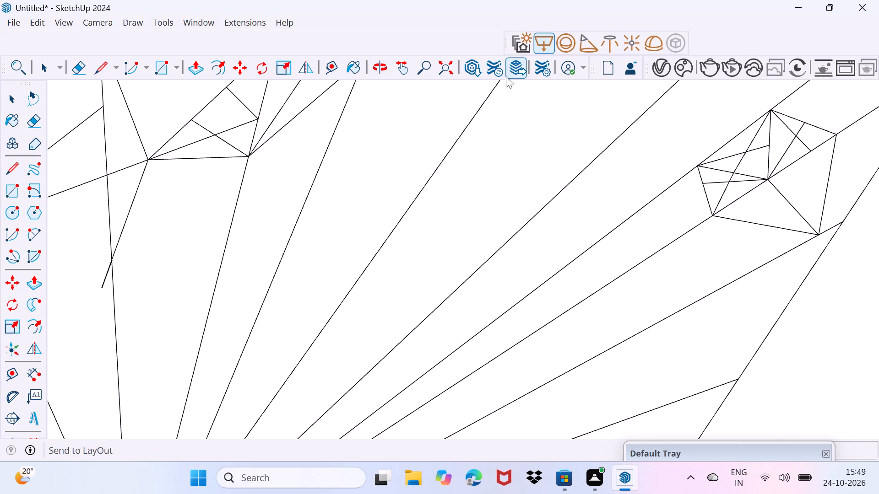
scroll(304, 174, down, 17)
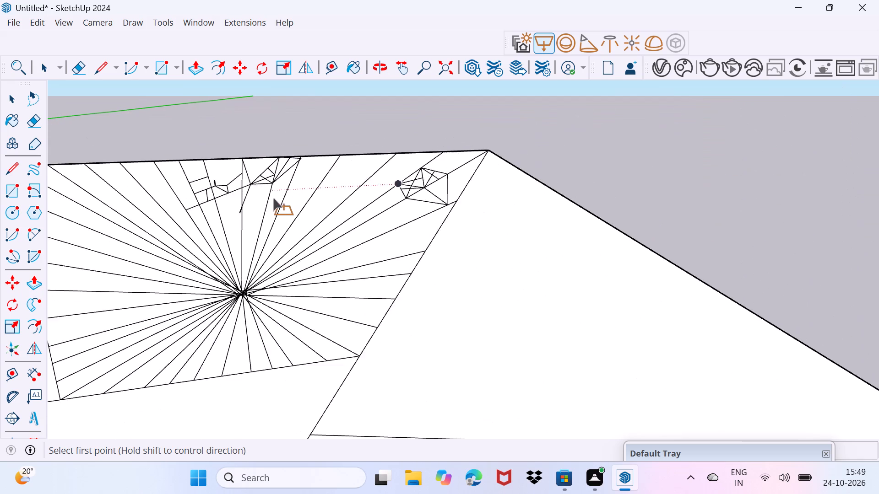
scroll(273, 198, down, 20)
scroll(273, 198, down, 8)
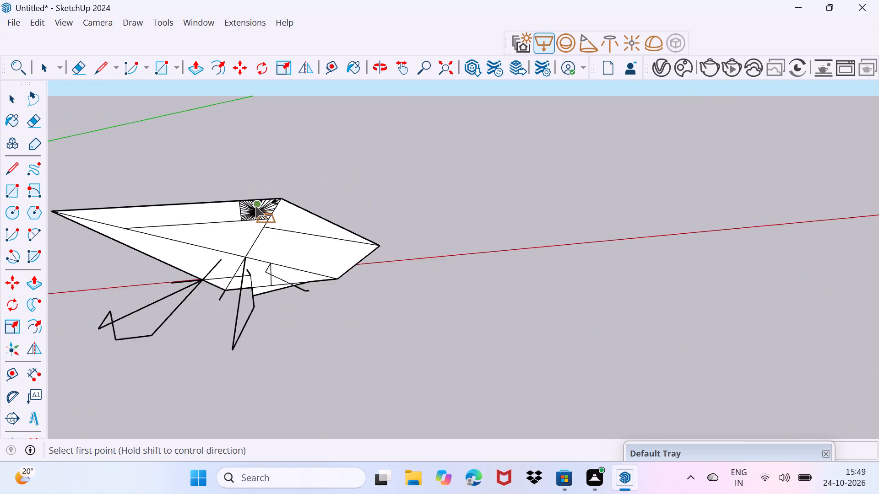
scroll(255, 206, down, 10)
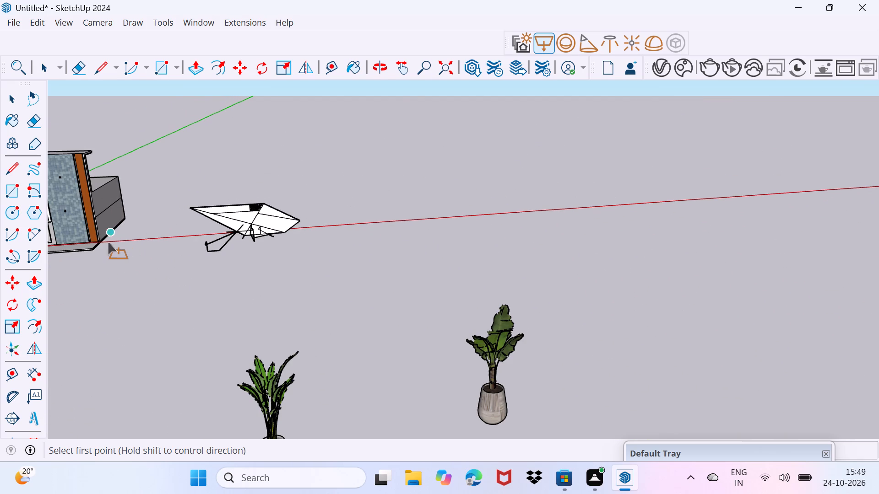
shift+middle_drag(109, 235, 356, 199)
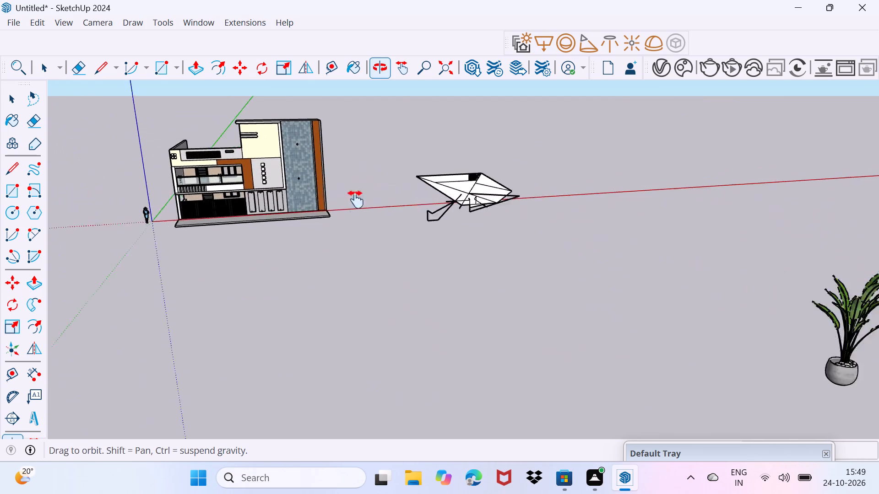
shift+middle_drag(356, 199, 377, 196)
scroll(269, 194, up, 16)
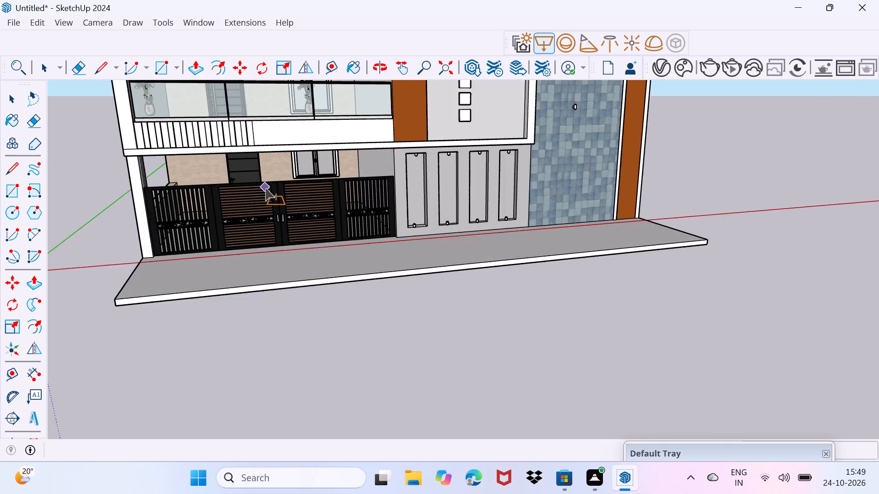
scroll(265, 188, up, 4)
scroll(349, 156, up, 12)
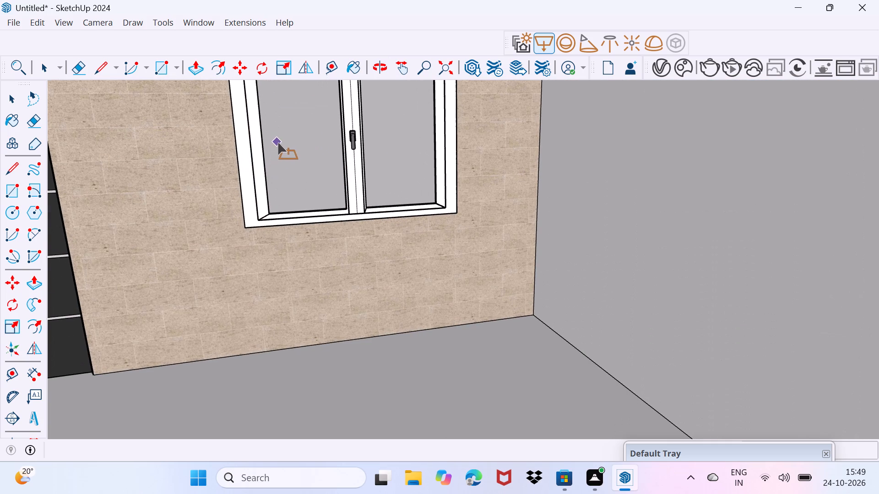
middle_drag(278, 142, 282, 217)
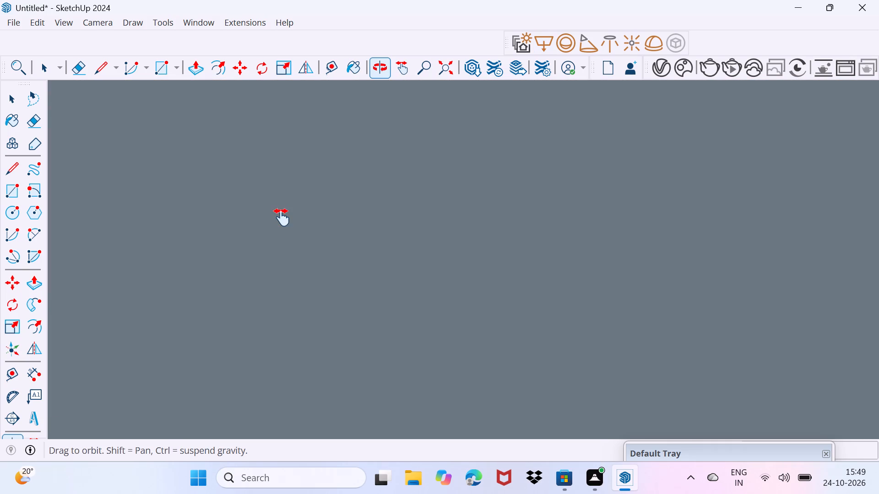
middle_drag(282, 217, 272, 177)
scroll(272, 169, up, 3)
middle_drag(272, 149, 272, 165)
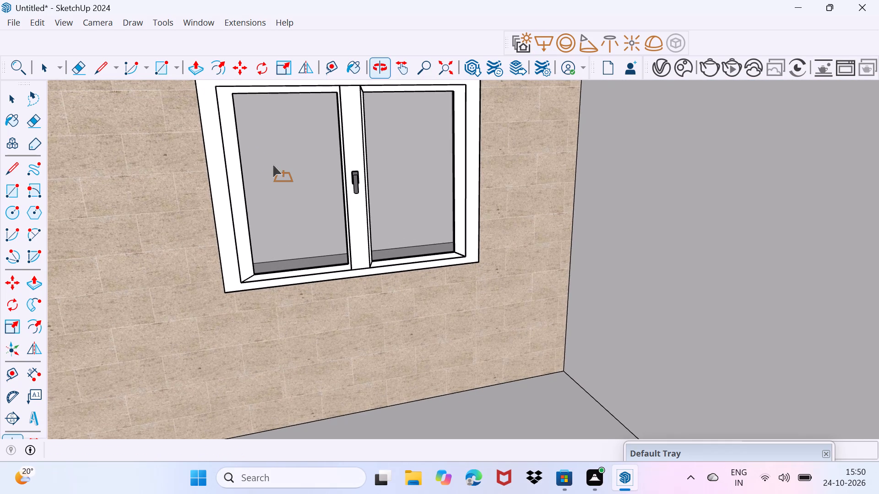
scroll(272, 165, up, 20)
scroll(272, 165, up, 2)
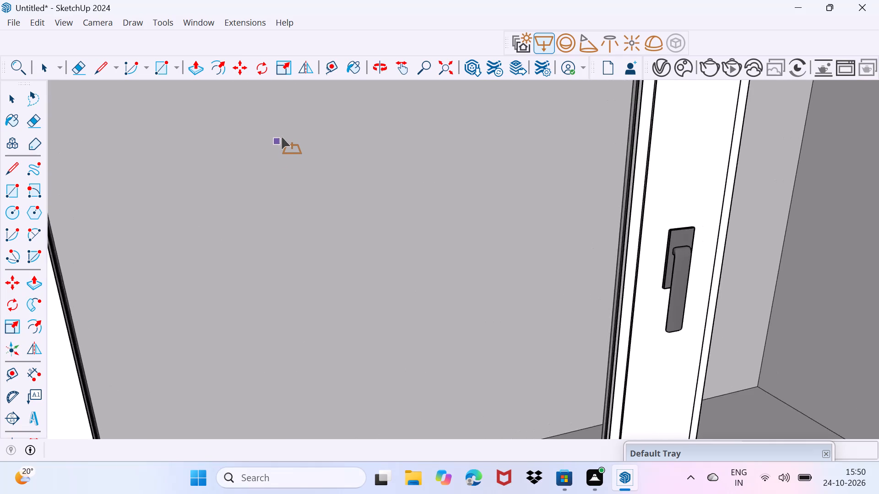
scroll(281, 137, up, 20)
scroll(281, 137, up, 3)
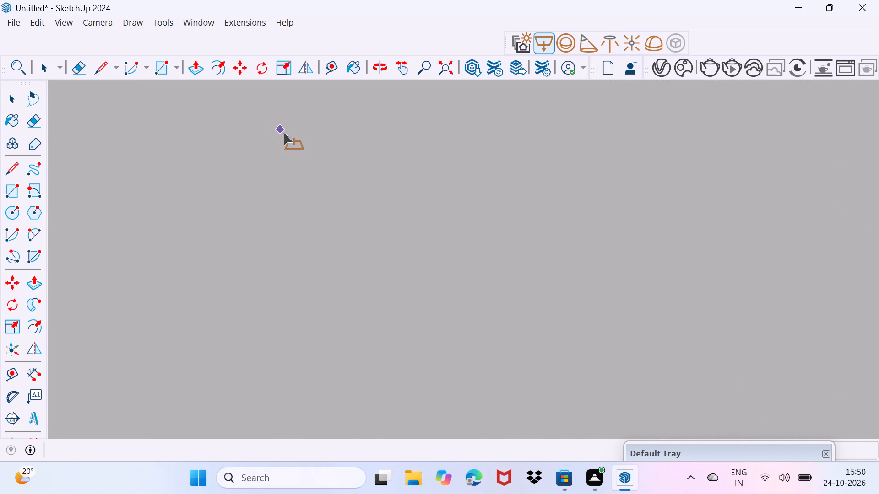
scroll(283, 133, up, 16)
scroll(283, 133, up, 8)
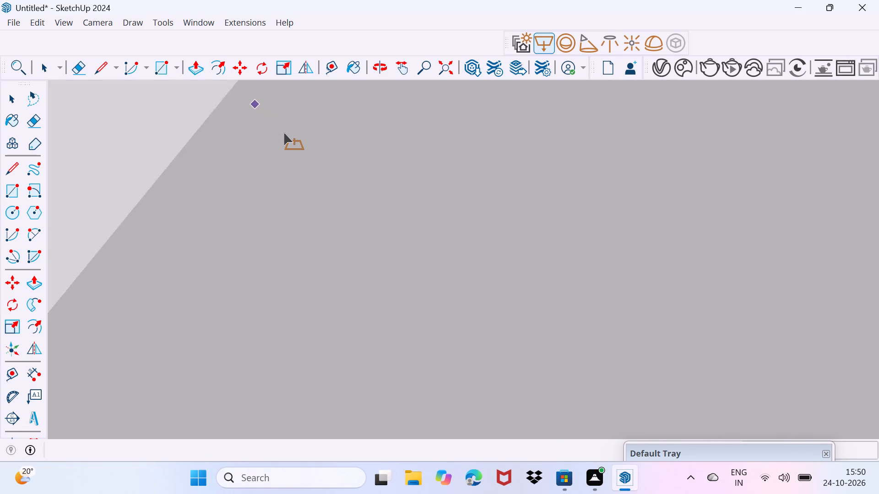
scroll(283, 133, up, 5)
drag(271, 130, 297, 156)
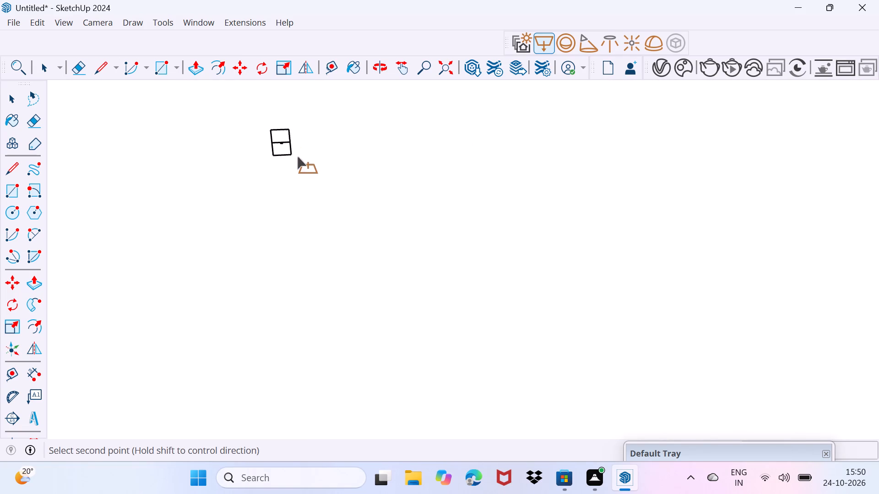
drag(297, 156, 499, 198)
click(499, 198)
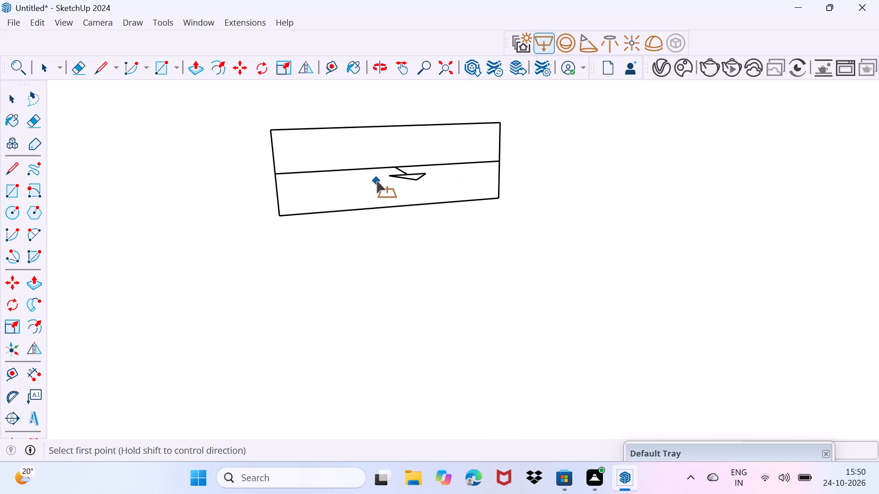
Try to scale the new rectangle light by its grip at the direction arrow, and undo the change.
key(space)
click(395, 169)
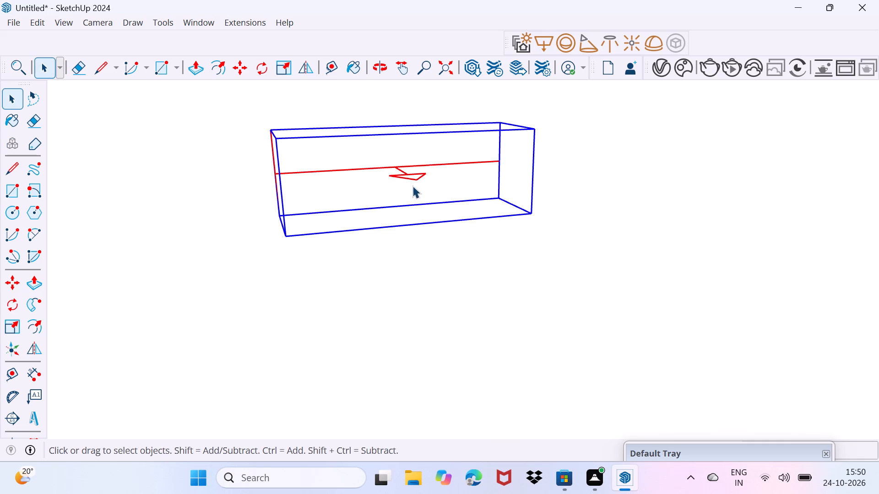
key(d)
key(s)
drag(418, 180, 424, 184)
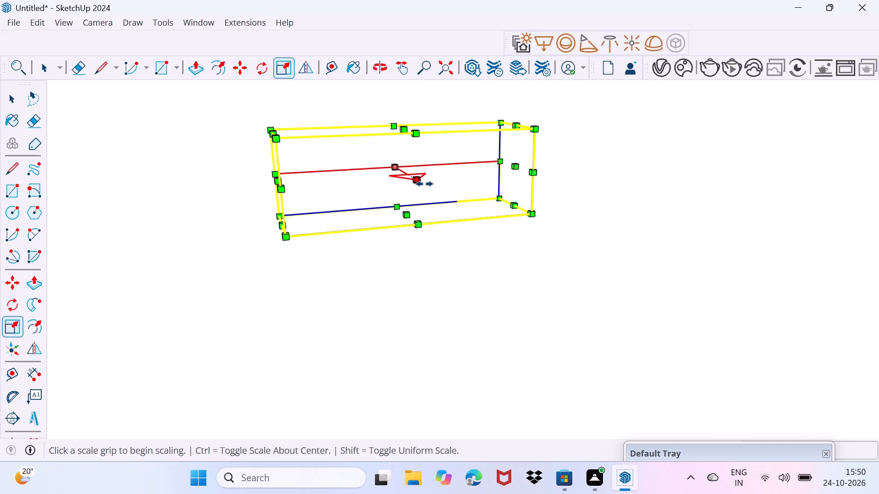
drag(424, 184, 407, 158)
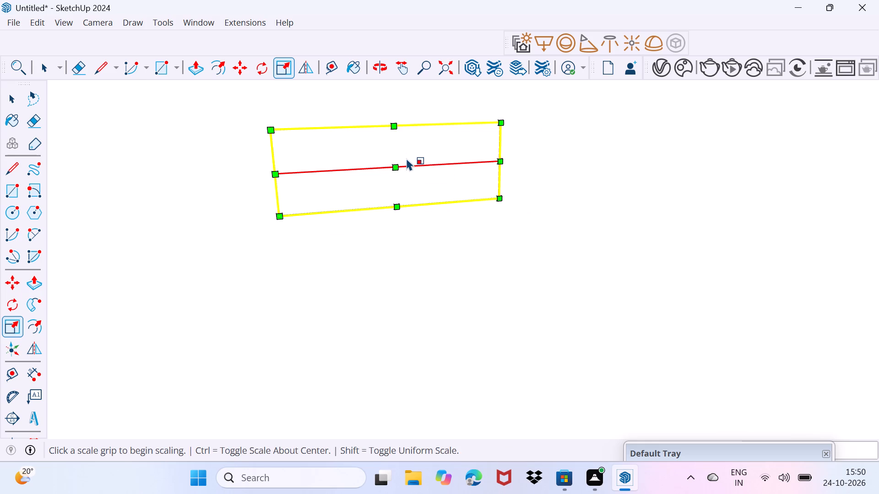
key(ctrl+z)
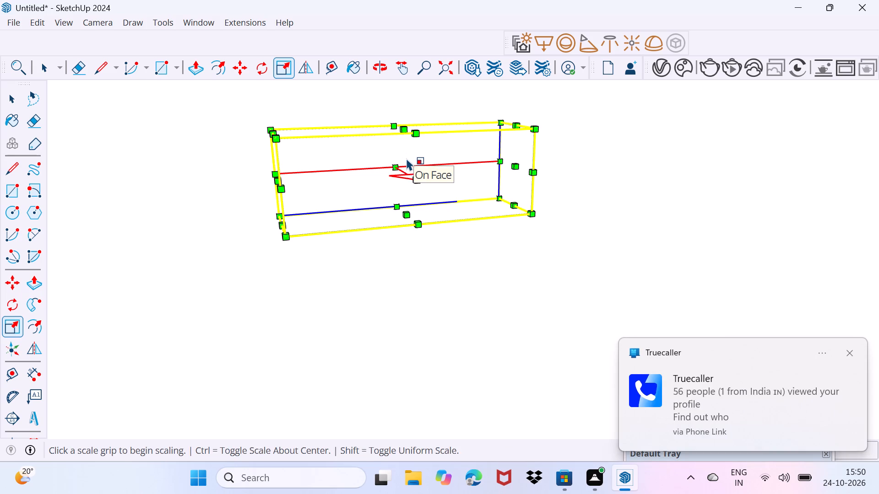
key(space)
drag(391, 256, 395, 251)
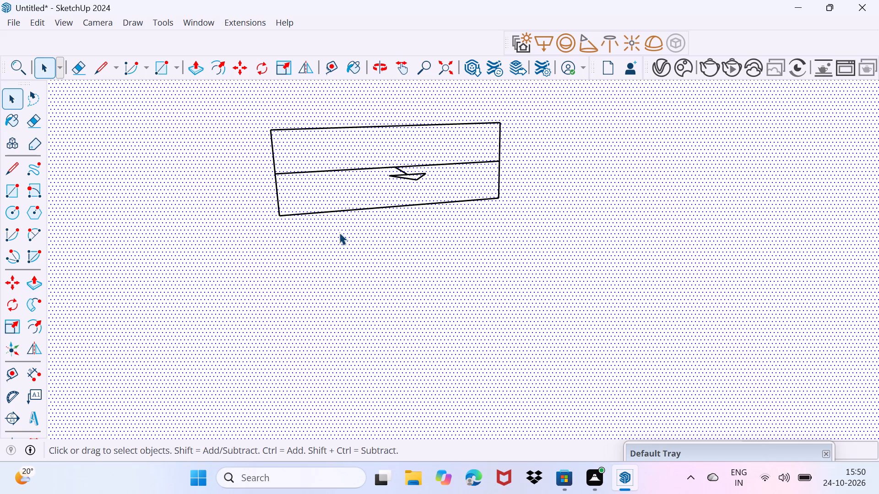
Delete the whole kite-like sketch with its tail and spoke details from beside the house.
scroll(371, 203, down, 3)
drag(418, 273, 477, 207)
scroll(407, 206, down, 5)
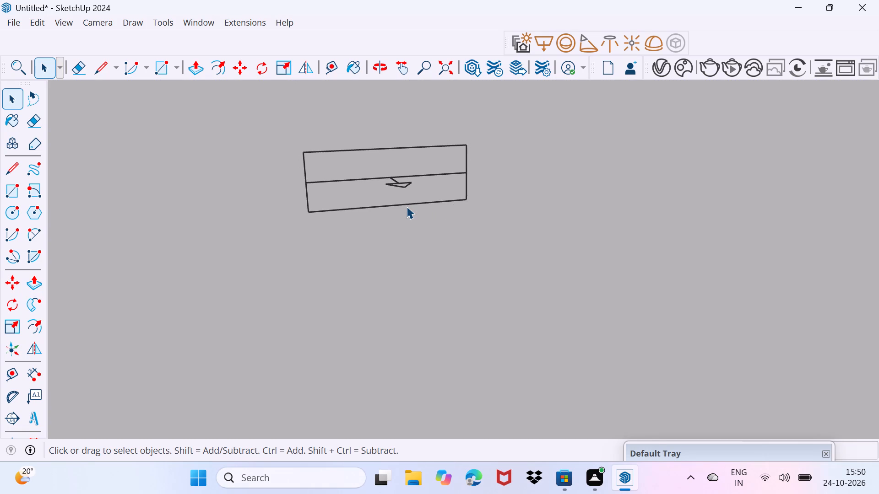
scroll(407, 206, down, 20)
scroll(407, 206, down, 12)
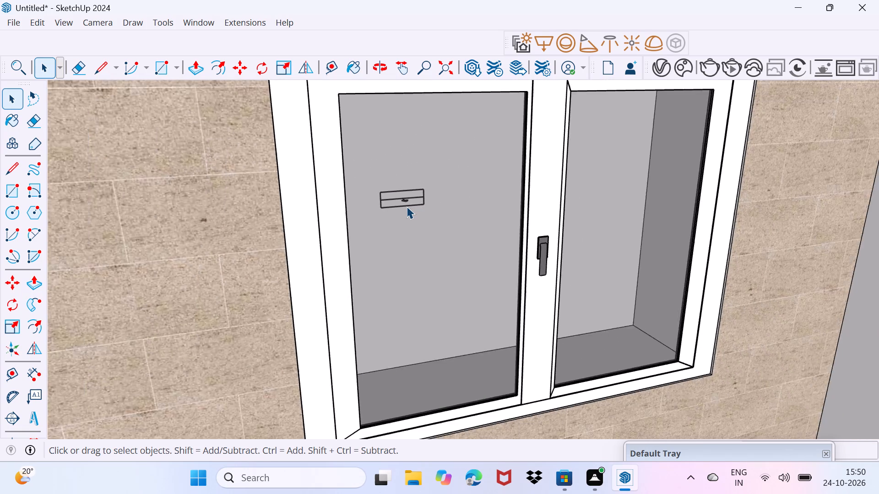
scroll(407, 206, down, 19)
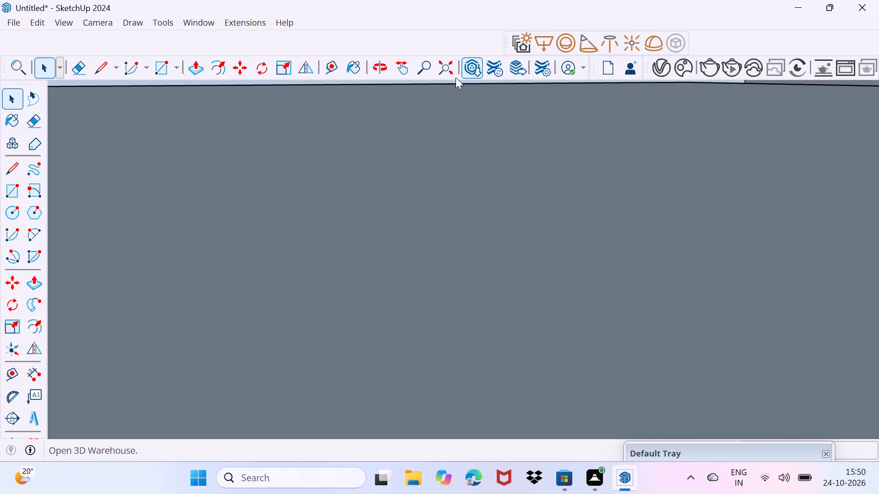
click(445, 72)
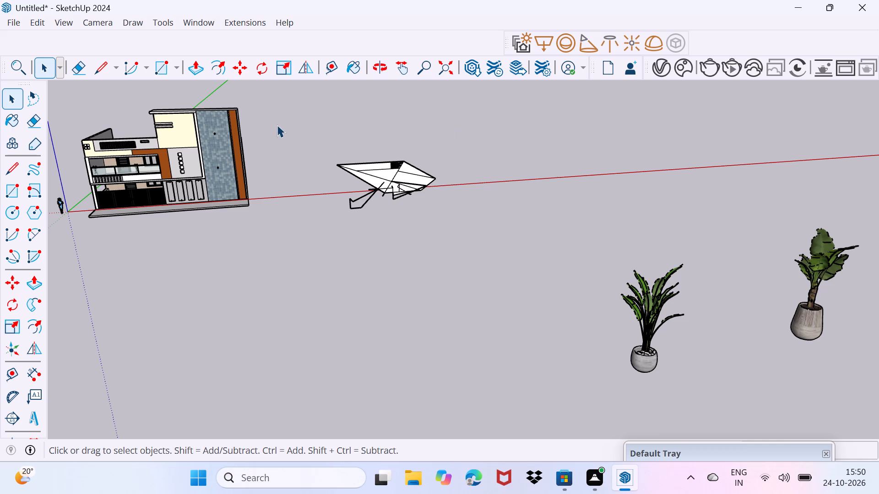
drag(277, 125, 553, 243)
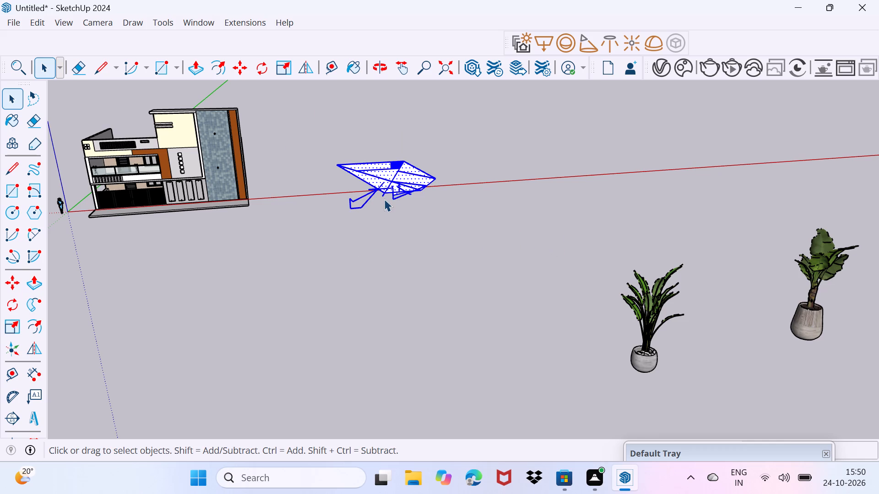
key(Delete)
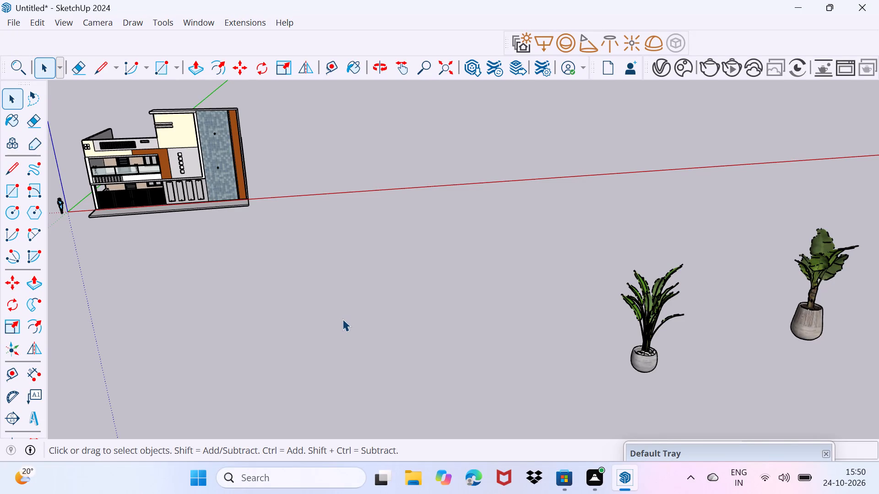
Draw an open stepped line profile beside the house, made of three vertical risers joined by two treads along the red axis.
scroll(127, 197, up, 5)
middle_drag(131, 206, 54, 193)
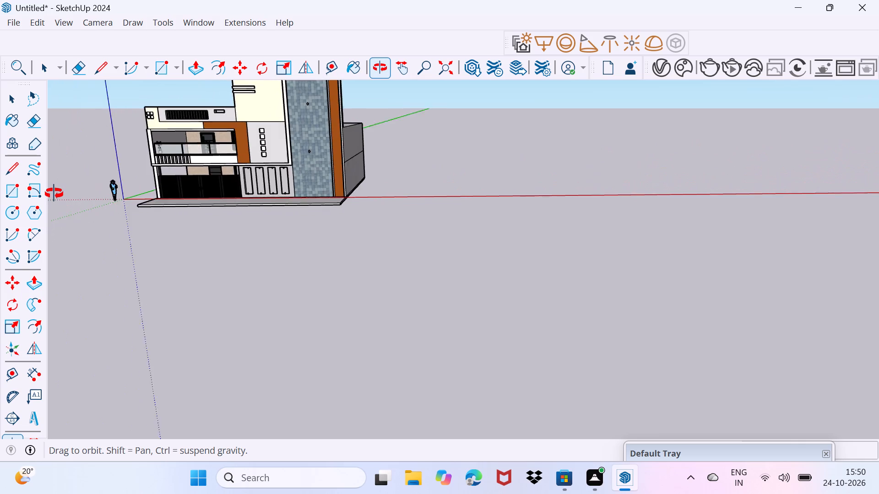
middle_drag(54, 193, 183, 180)
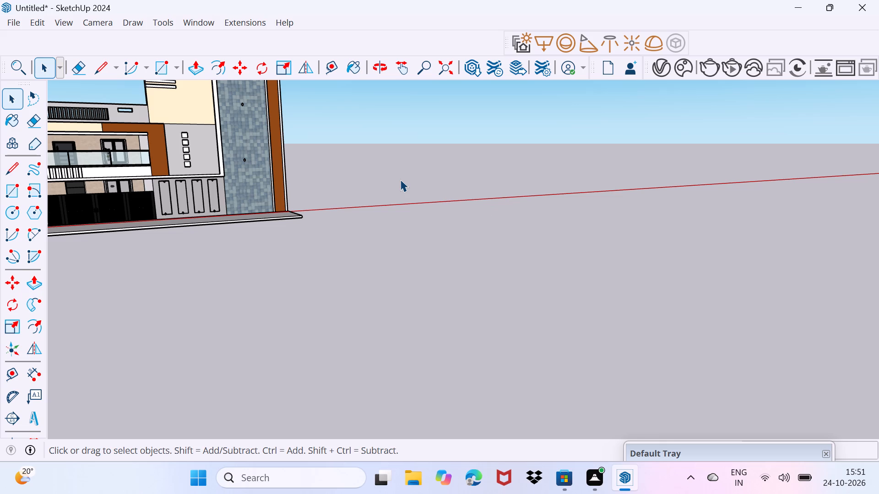
key(l)
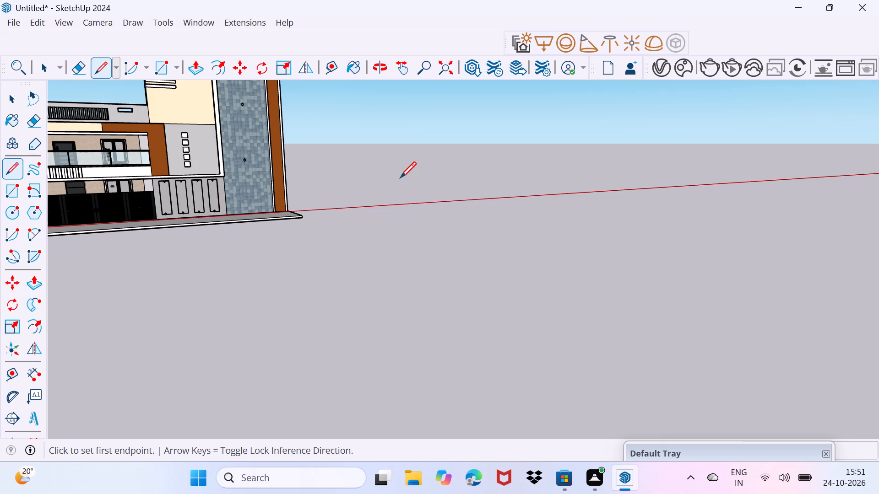
click(463, 194)
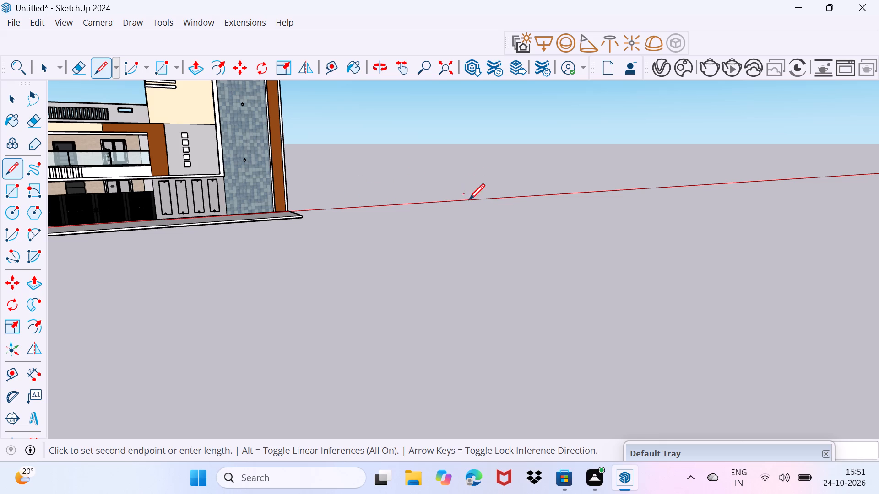
click(469, 165)
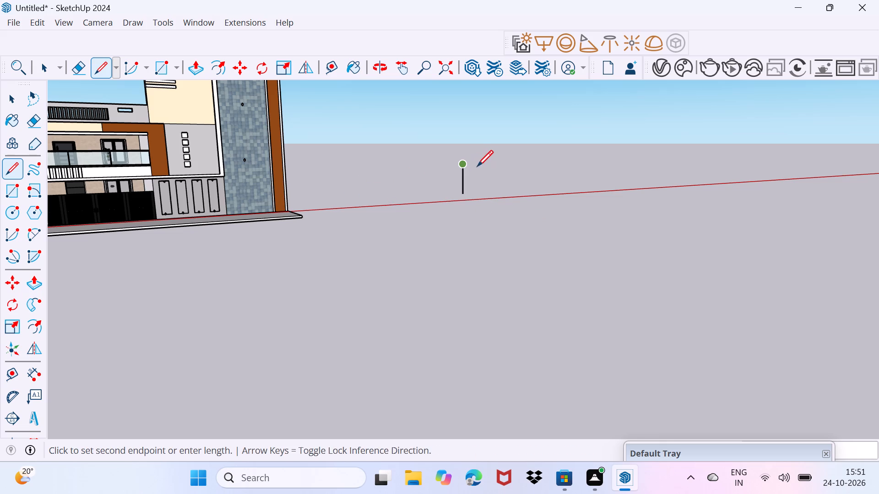
click(491, 164)
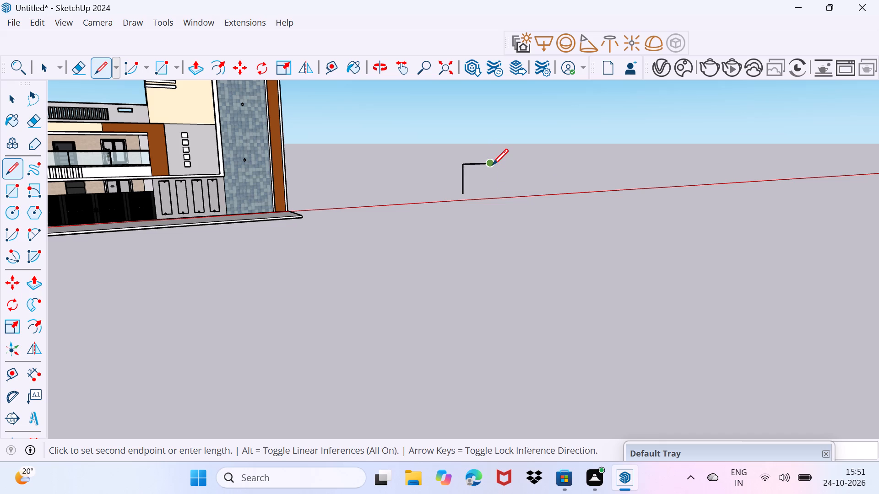
click(492, 165)
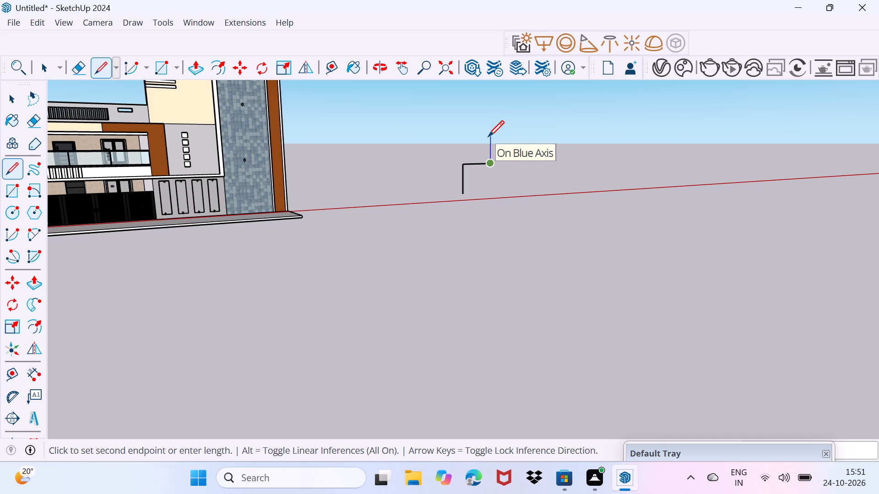
click(488, 136)
click(488, 136)
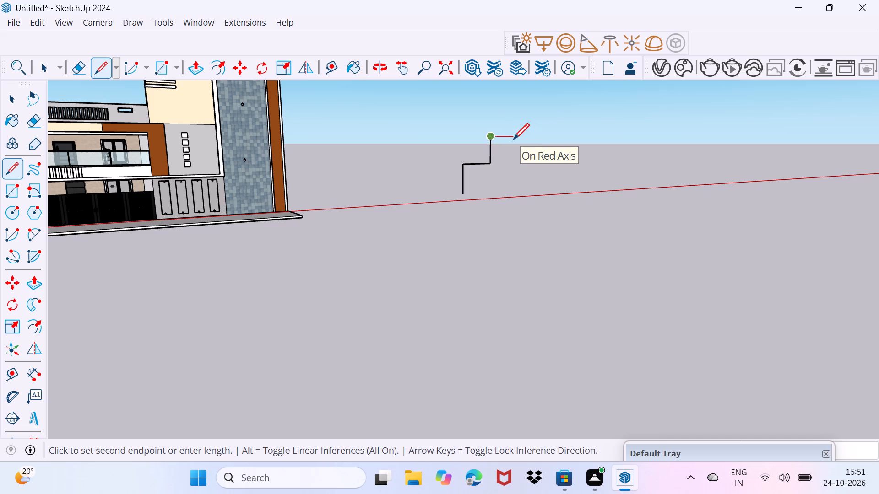
click(516, 135)
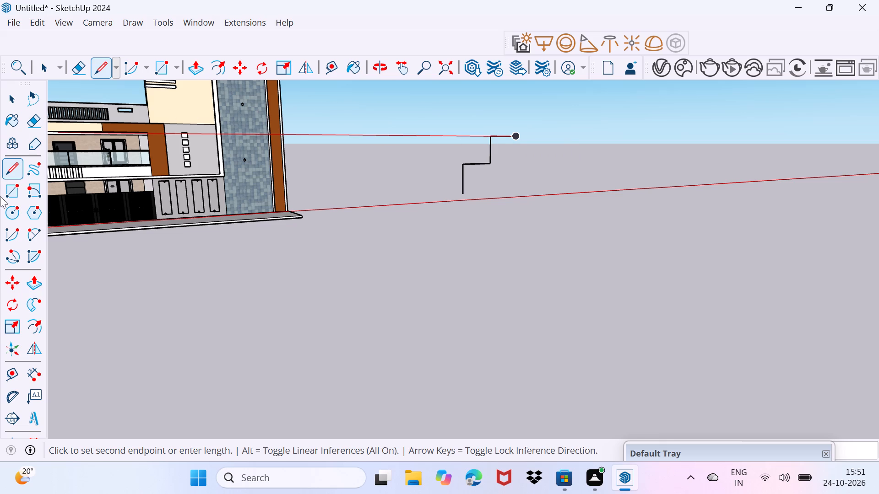
click(524, 112)
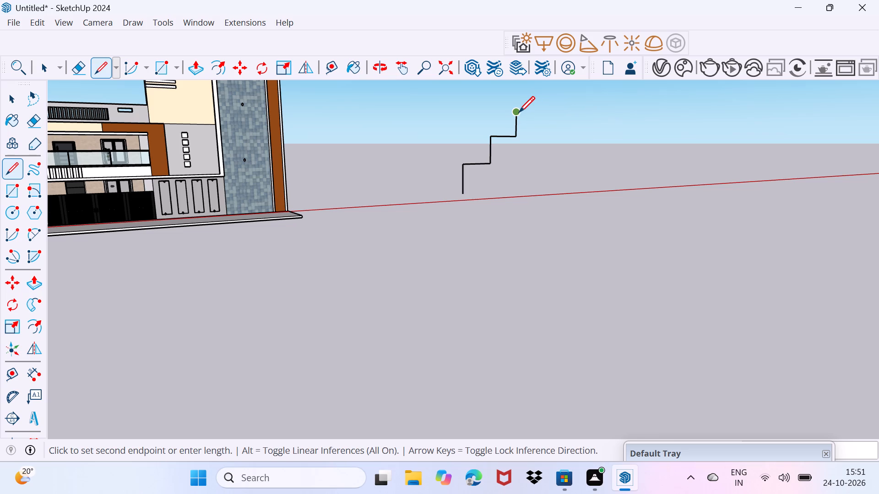
click(519, 112)
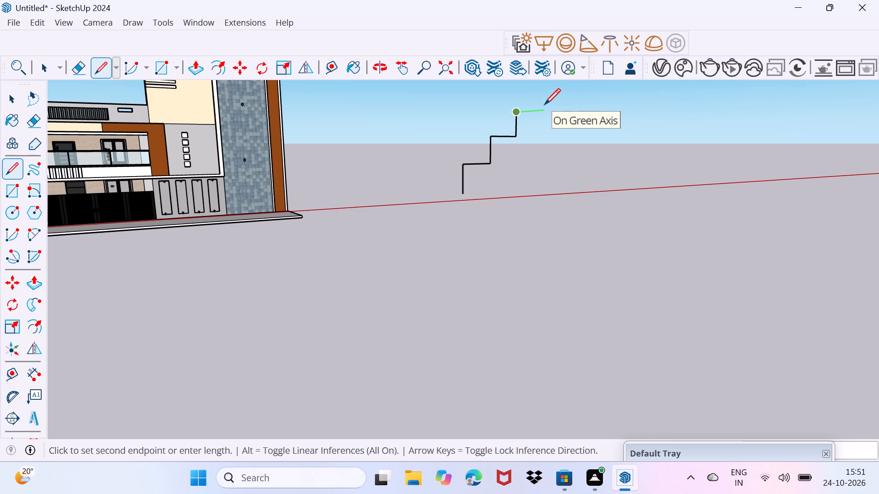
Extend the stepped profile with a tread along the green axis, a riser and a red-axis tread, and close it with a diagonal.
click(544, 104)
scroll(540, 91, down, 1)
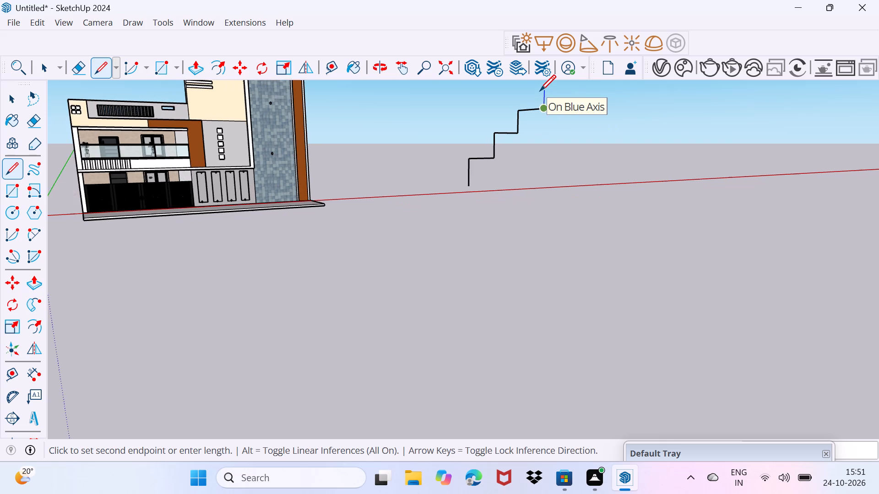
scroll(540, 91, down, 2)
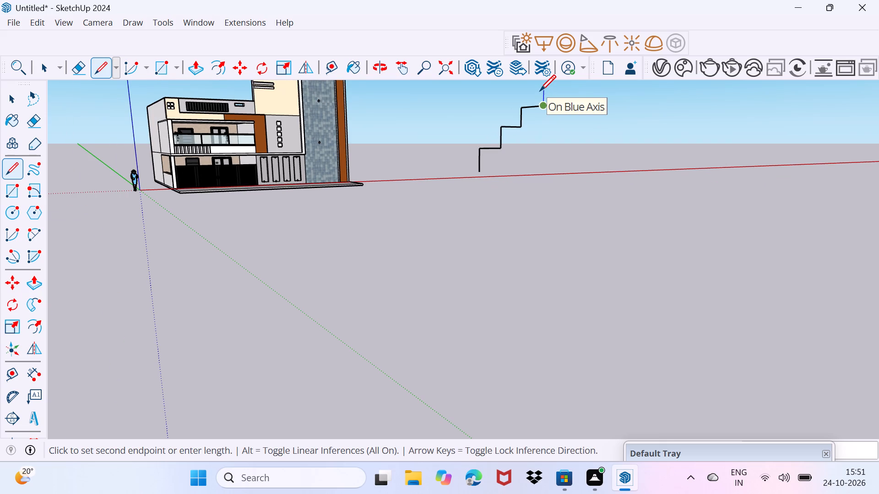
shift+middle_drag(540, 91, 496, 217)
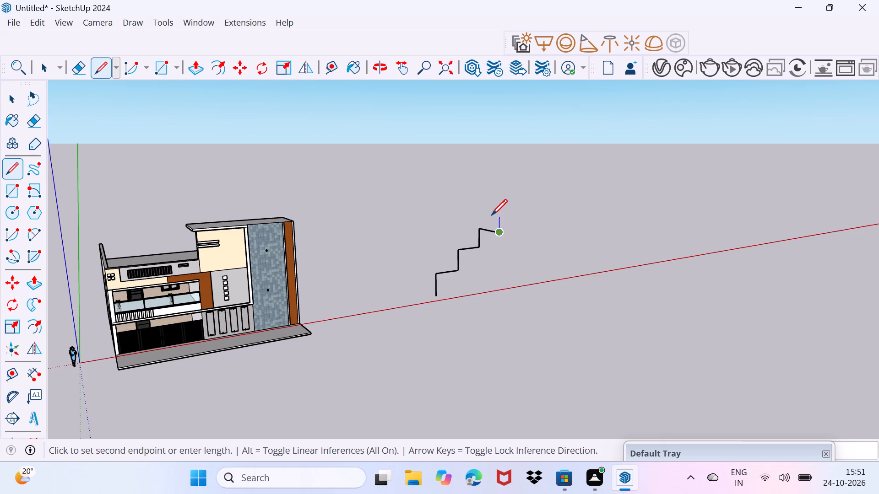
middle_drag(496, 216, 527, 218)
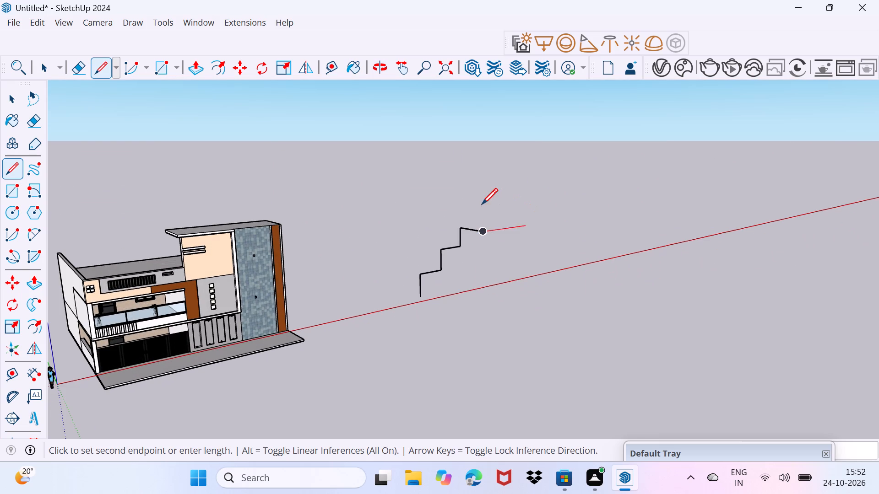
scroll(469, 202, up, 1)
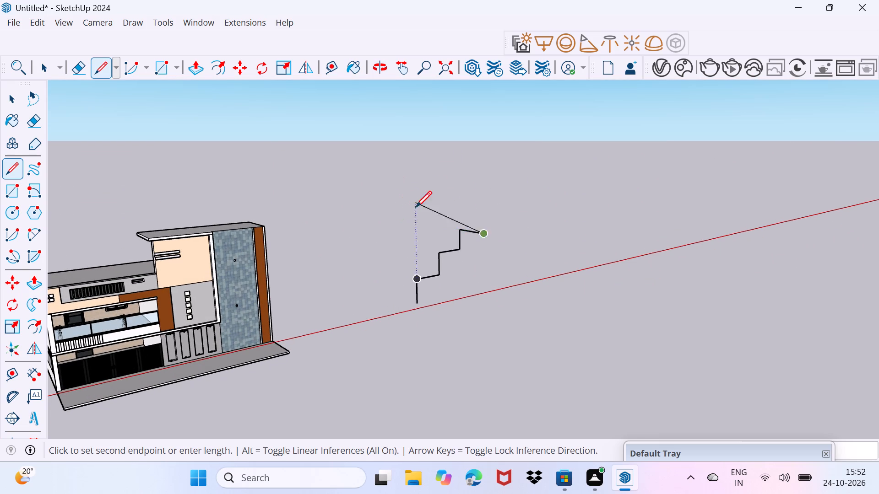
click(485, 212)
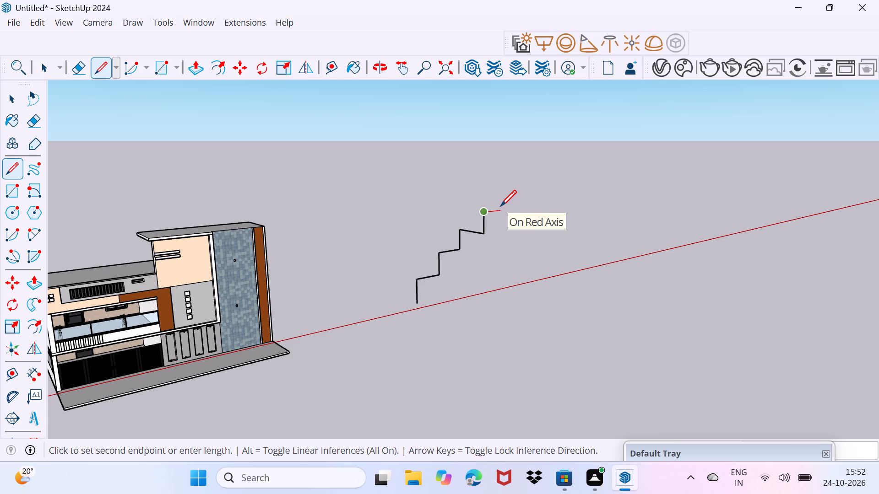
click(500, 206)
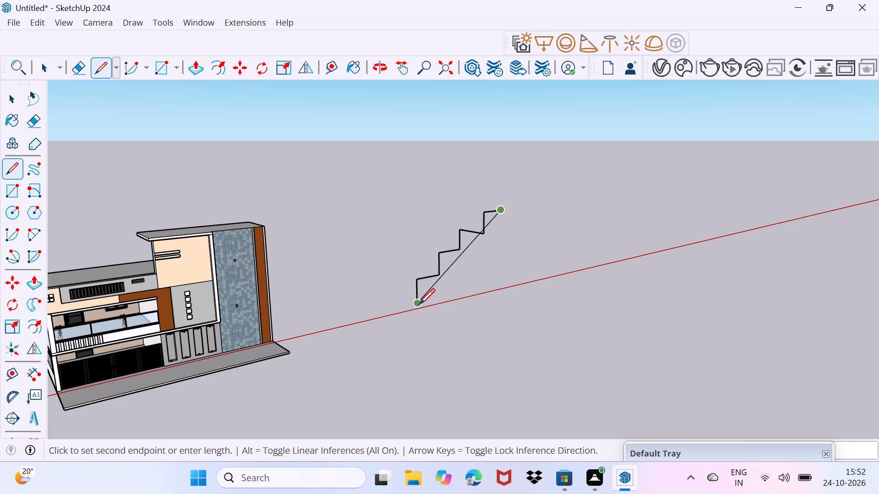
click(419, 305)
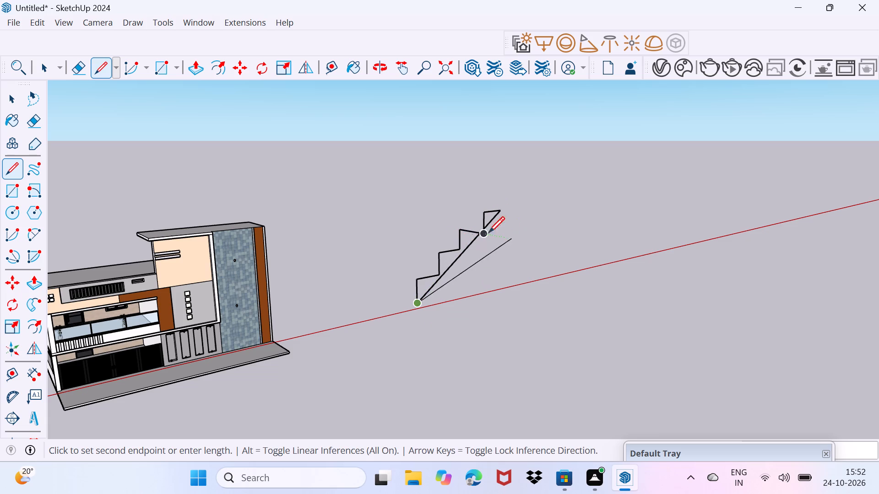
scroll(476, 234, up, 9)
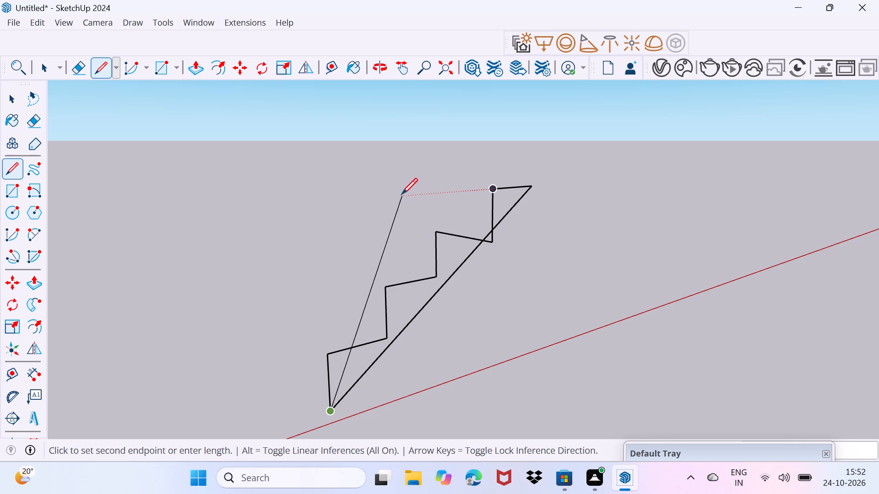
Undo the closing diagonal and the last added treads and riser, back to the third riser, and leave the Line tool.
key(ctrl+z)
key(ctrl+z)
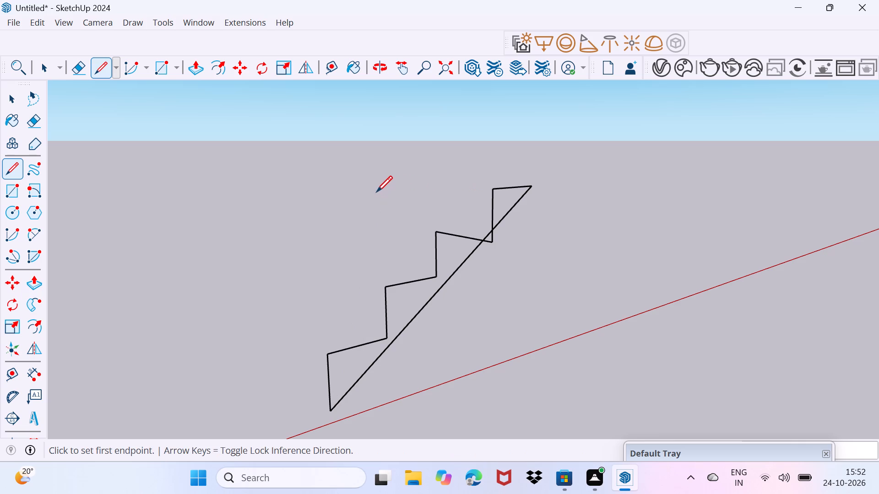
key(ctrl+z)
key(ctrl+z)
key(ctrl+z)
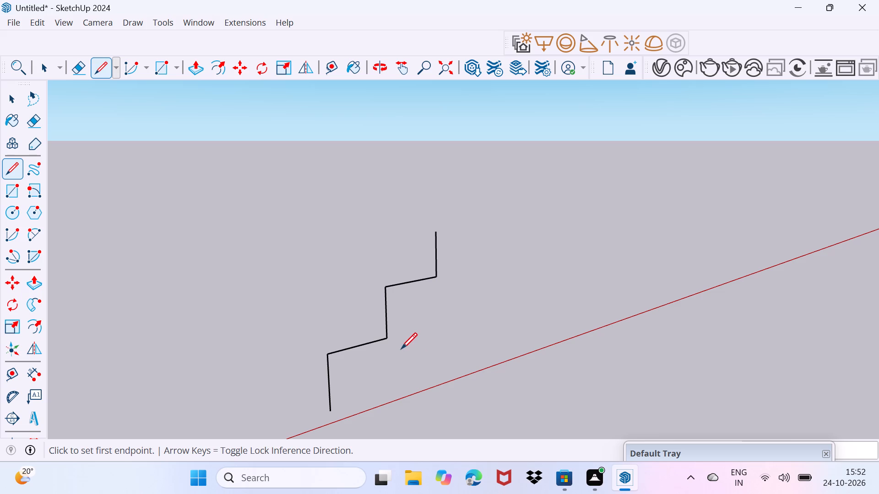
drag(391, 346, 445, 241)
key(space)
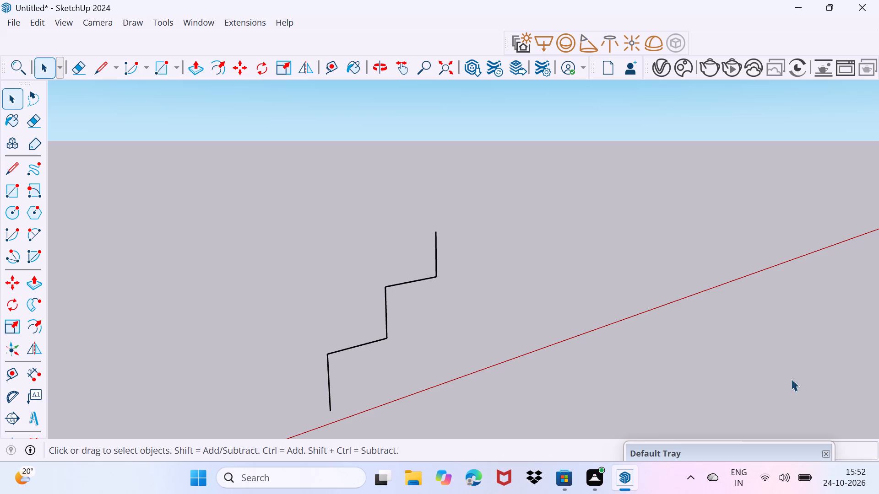
Examine the house from its side and front, closing in on the first-floor balcony and the side wall.
scroll(770, 102, down, 2)
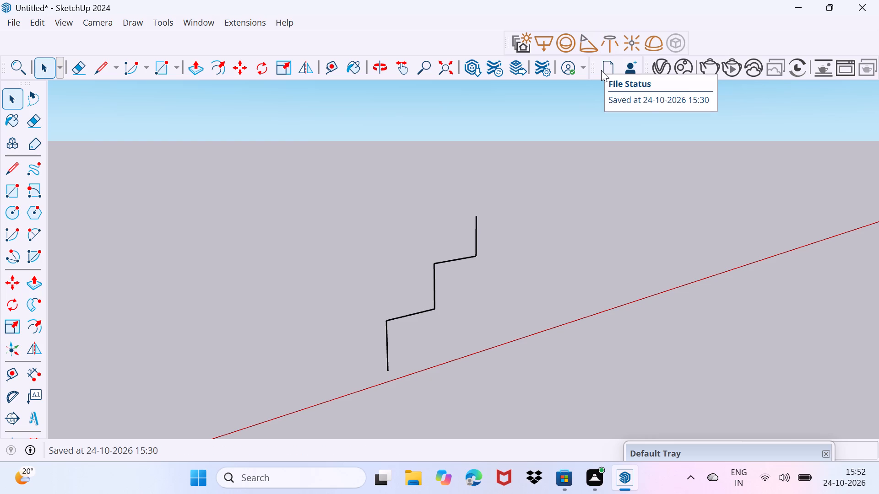
scroll(601, 70, down, 3)
scroll(526, 255, down, 8)
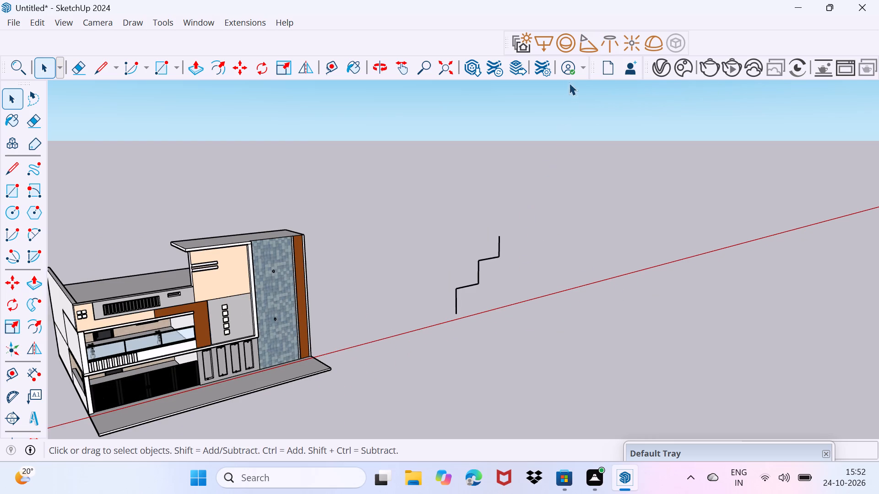
middle_drag(445, 271, 642, 203)
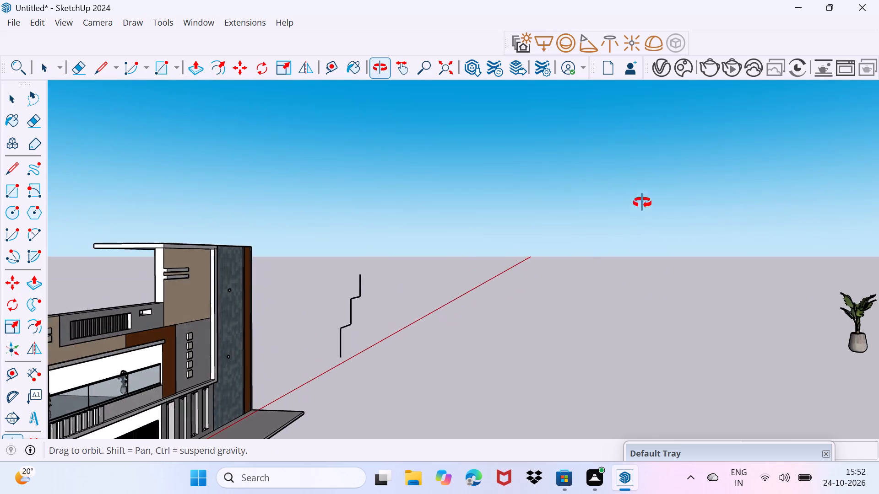
middle_drag(642, 203, 852, 171)
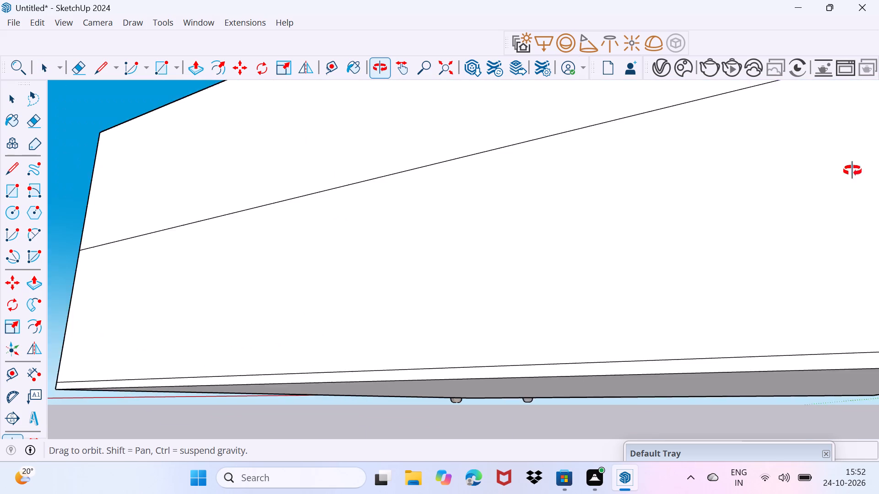
middle_drag(852, 171, 591, 177)
scroll(591, 177, down, 2)
middle_drag(545, 220, 519, 222)
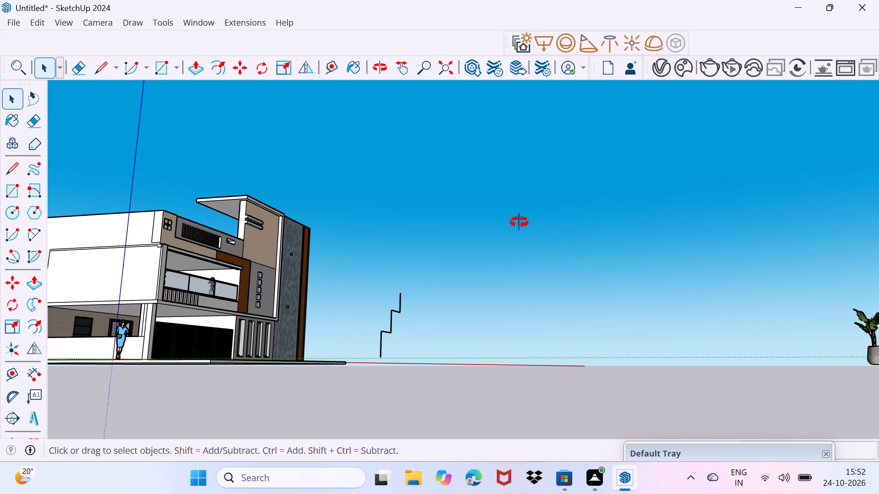
middle_drag(519, 222, 448, 221)
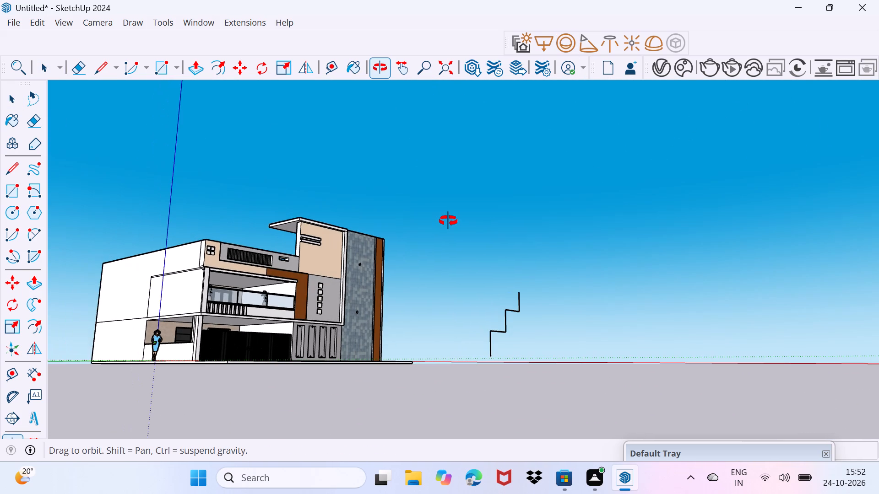
middle_drag(448, 221, 794, 188)
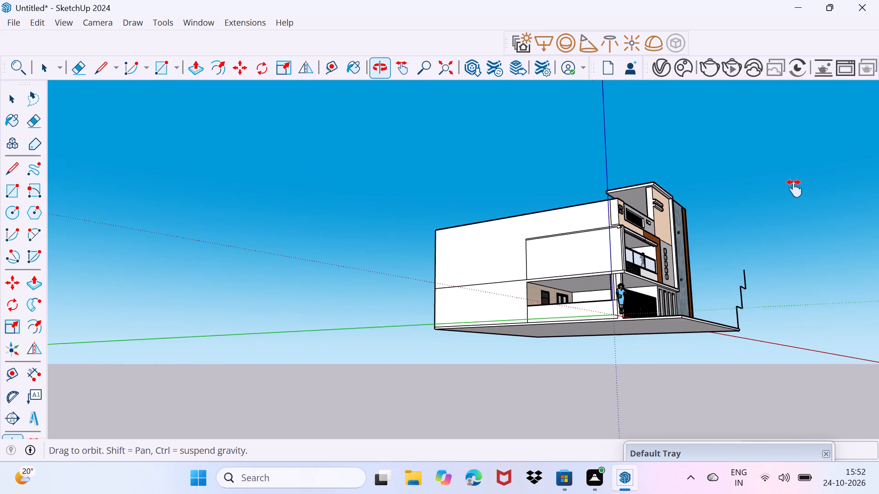
middle_drag(794, 188, 813, 188)
scroll(662, 285, up, 2)
middle_drag(710, 257, 468, 269)
scroll(575, 205, up, 3)
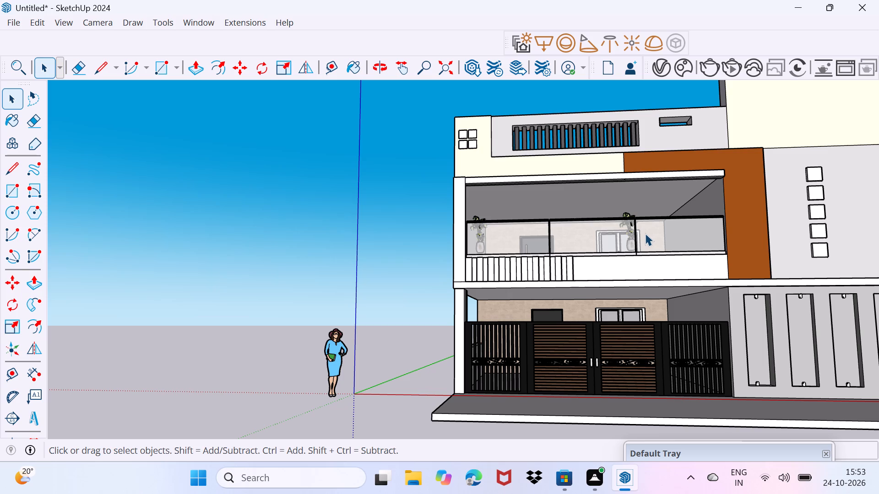
scroll(586, 213, up, 2)
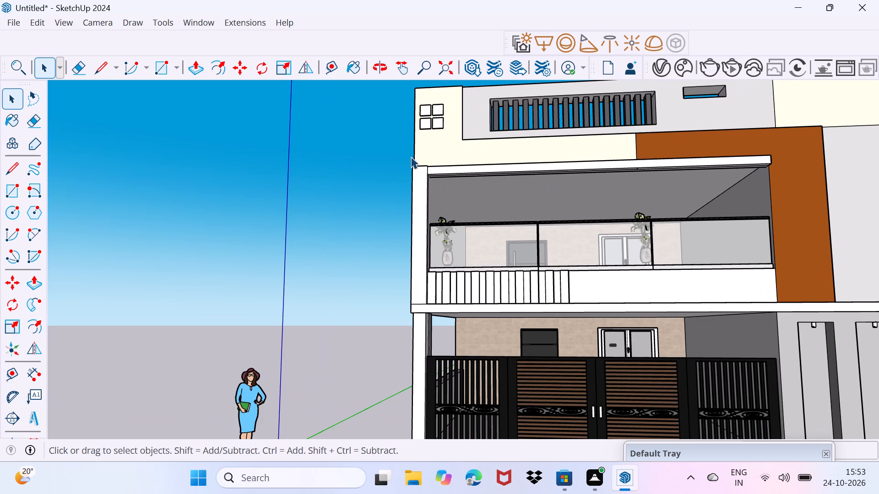
middle_drag(471, 196, 598, 209)
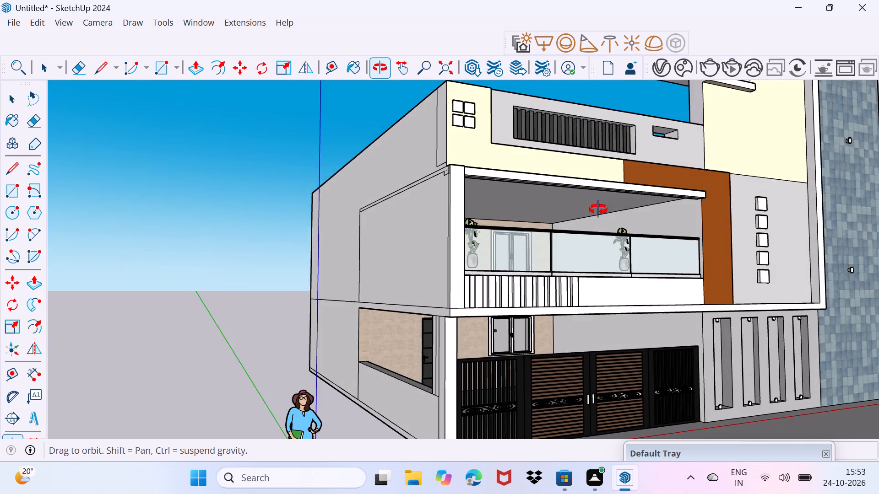
middle_drag(598, 209, 587, 211)
scroll(469, 196, up, 2)
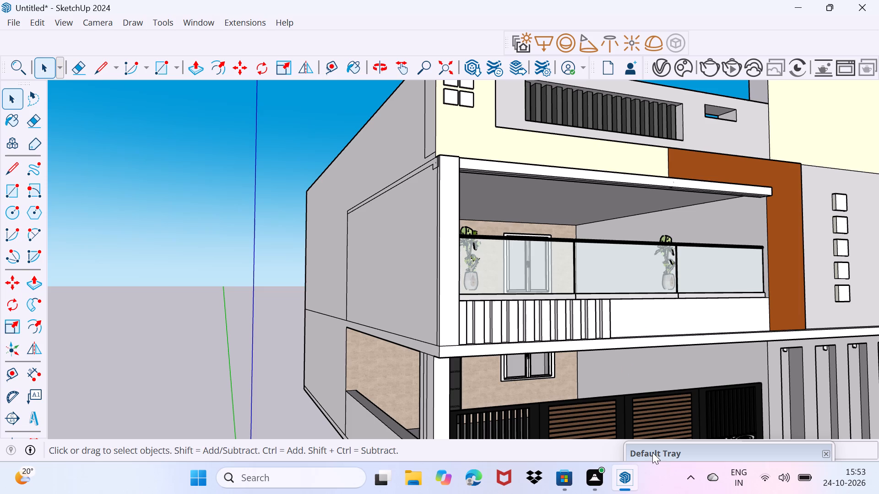
Paint the plain section of the first-floor balcony parapet with the light green Color F02.
drag(668, 448, 721, 235)
scroll(694, 378, up, 3)
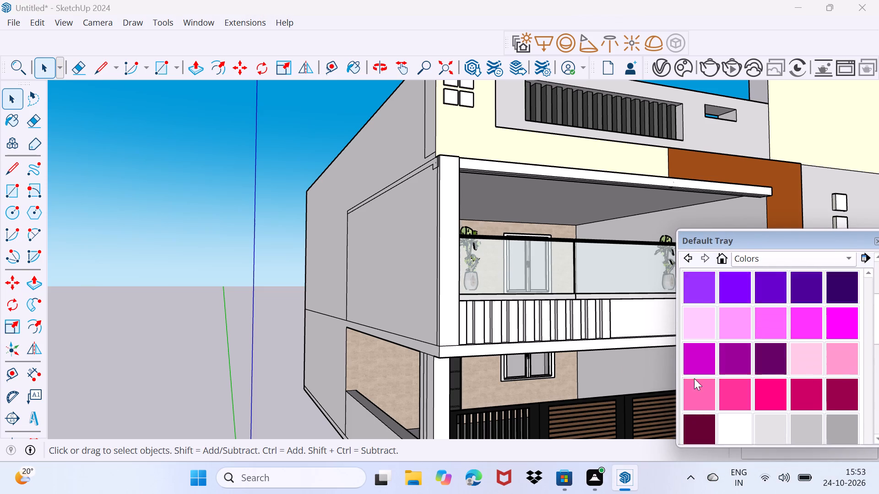
scroll(694, 378, up, 6)
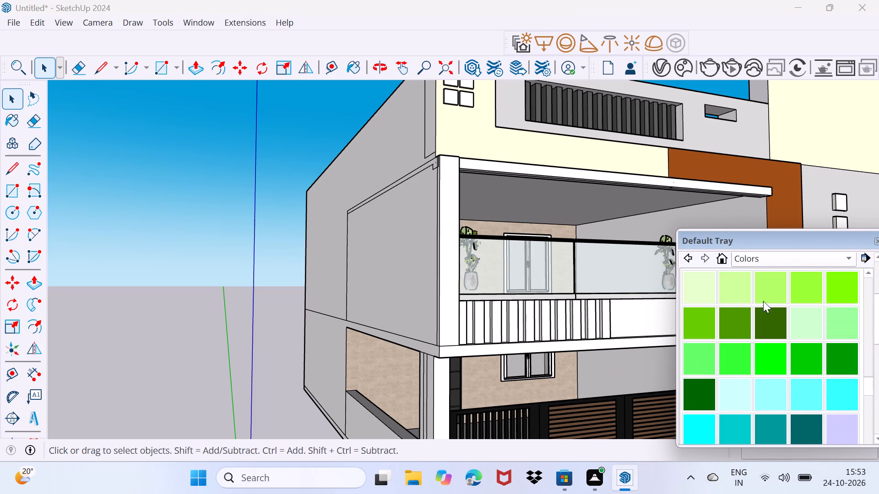
click(723, 285)
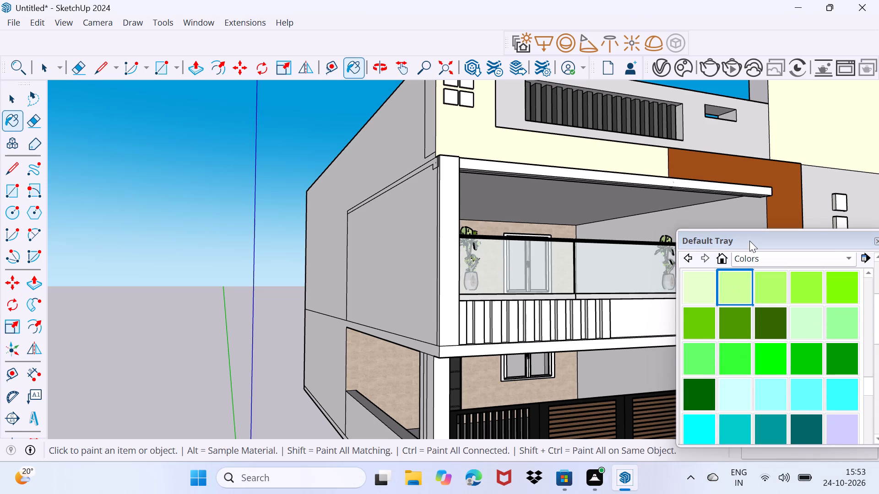
drag(749, 241, 688, 461)
scroll(653, 338, up, 3)
click(651, 312)
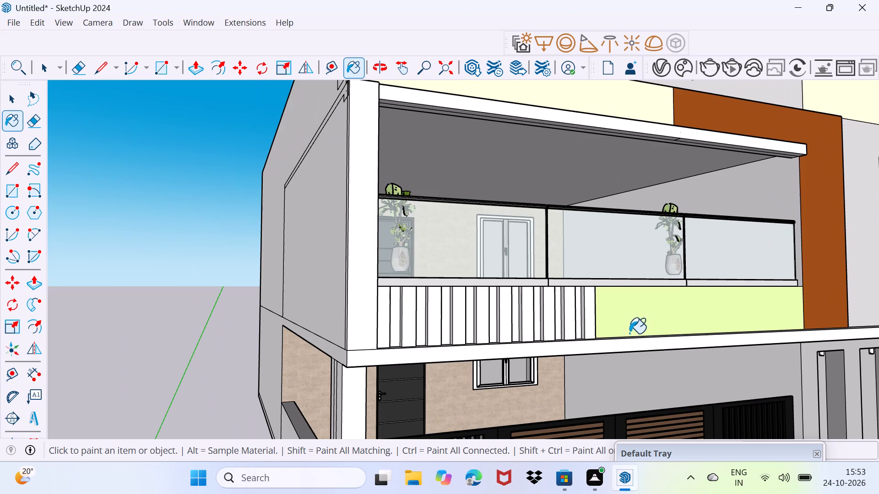
Paint all the recessed strips between the white vertical fins of the balcony parapet with the same light green.
scroll(581, 317, up, 8)
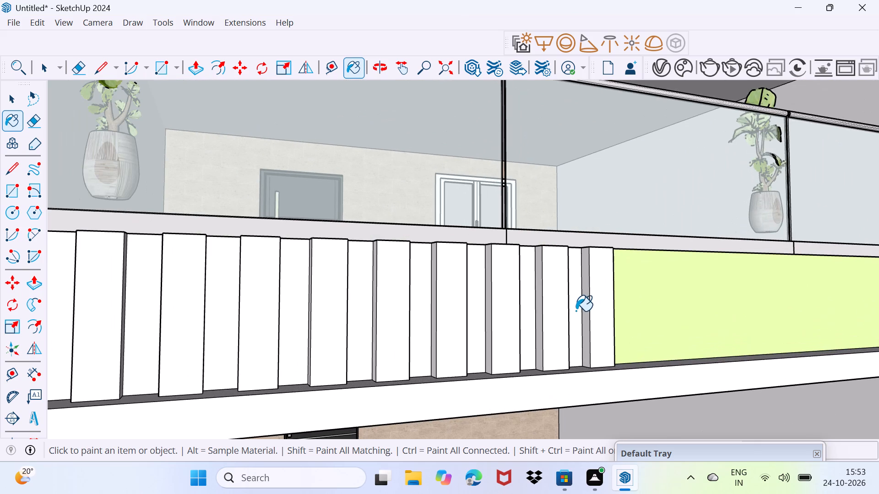
click(576, 311)
click(526, 314)
click(471, 309)
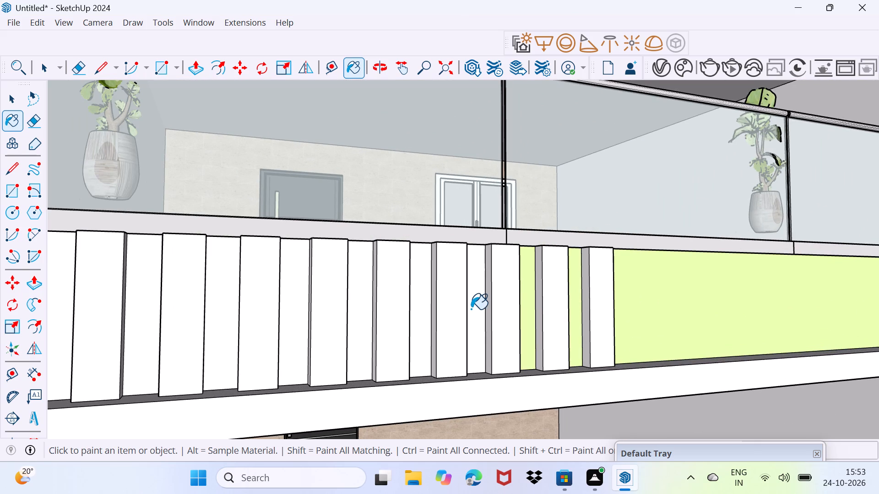
scroll(531, 312, down, 3)
click(453, 319)
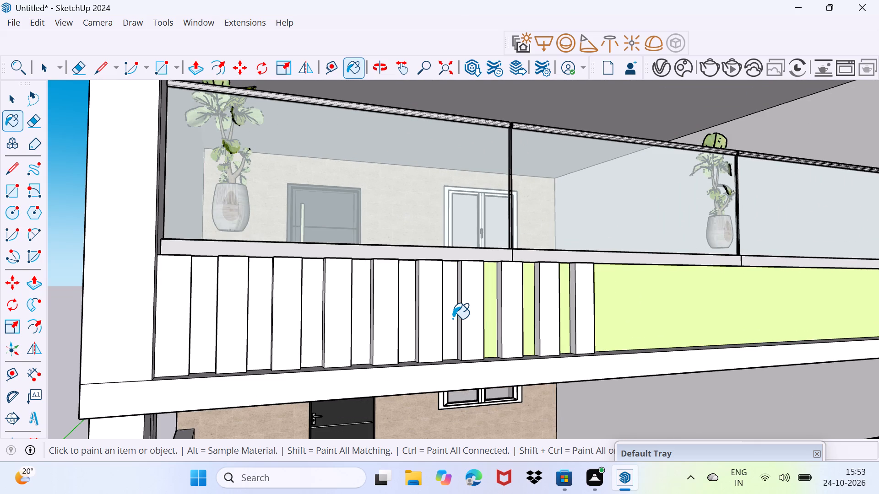
click(402, 319)
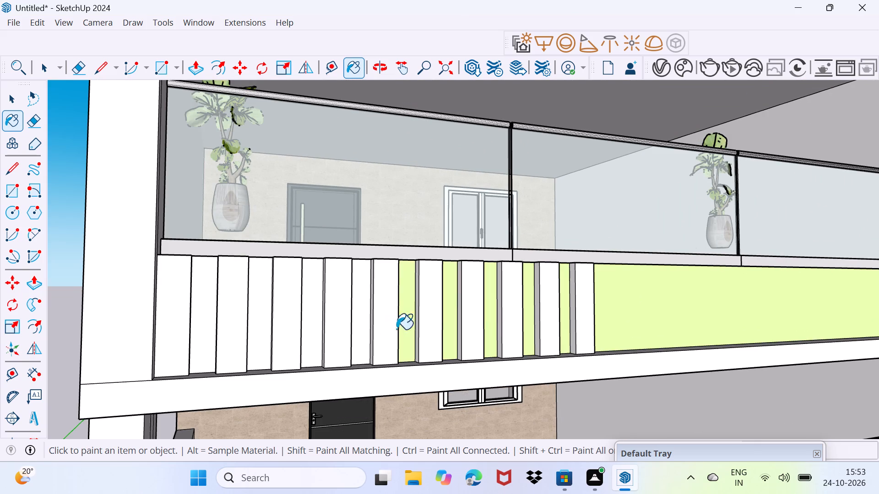
click(356, 328)
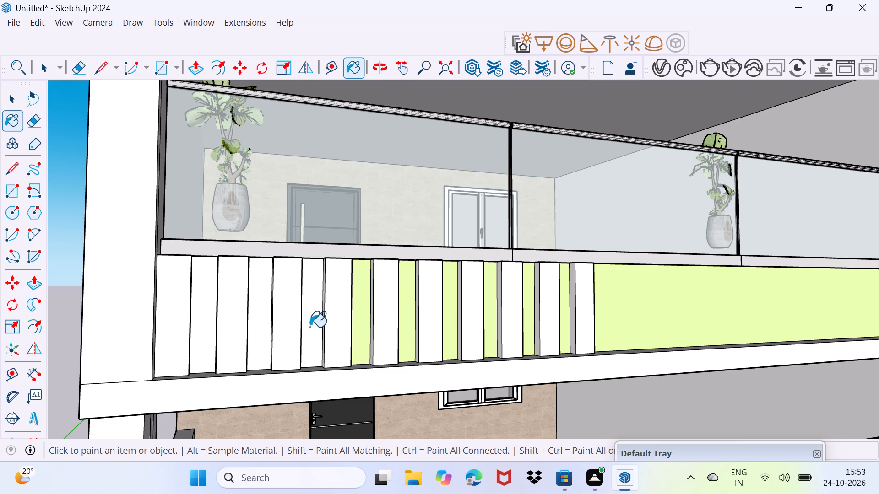
click(310, 327)
click(253, 320)
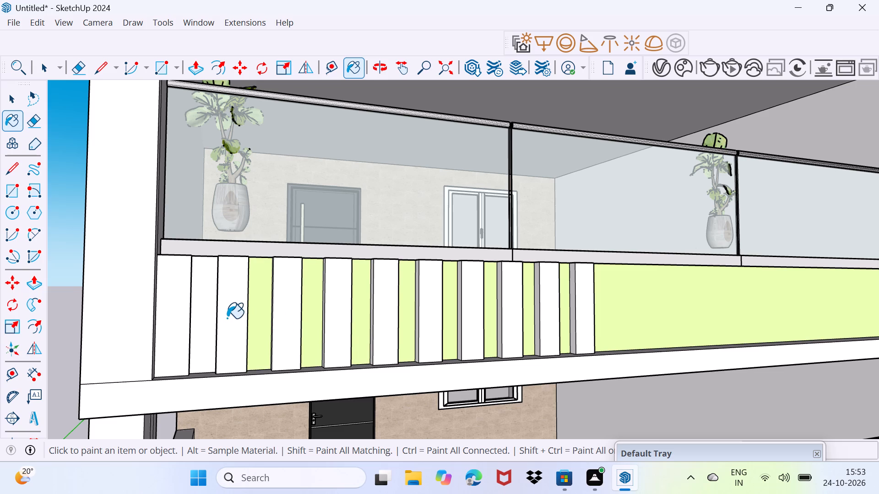
scroll(227, 326, up, 3)
middle_drag(226, 329, 306, 333)
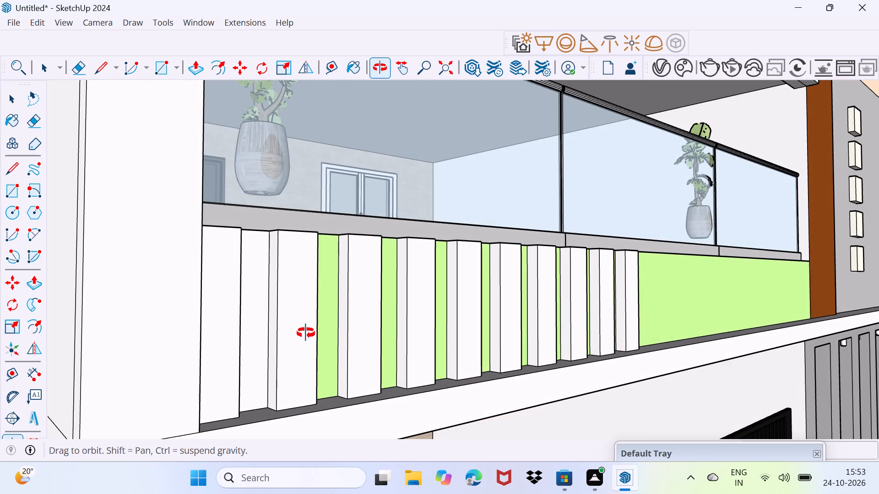
middle_drag(306, 333, 260, 328)
click(207, 327)
scroll(209, 322, down, 3)
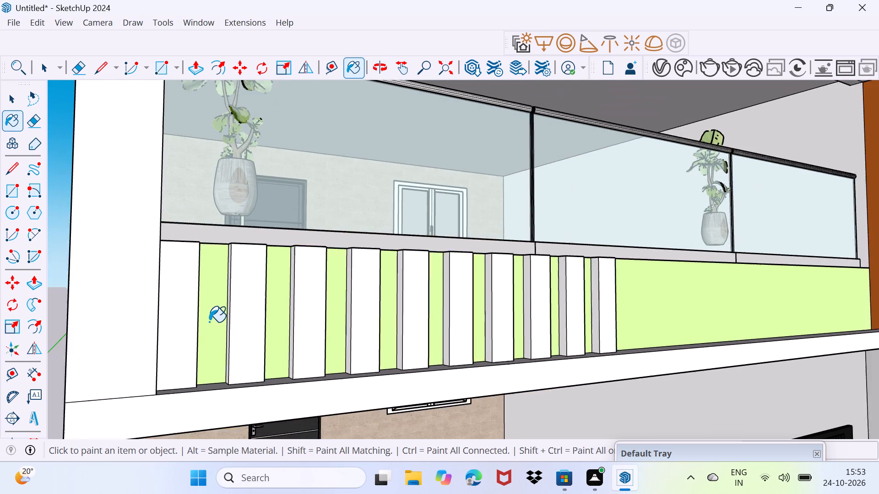
scroll(209, 322, down, 3)
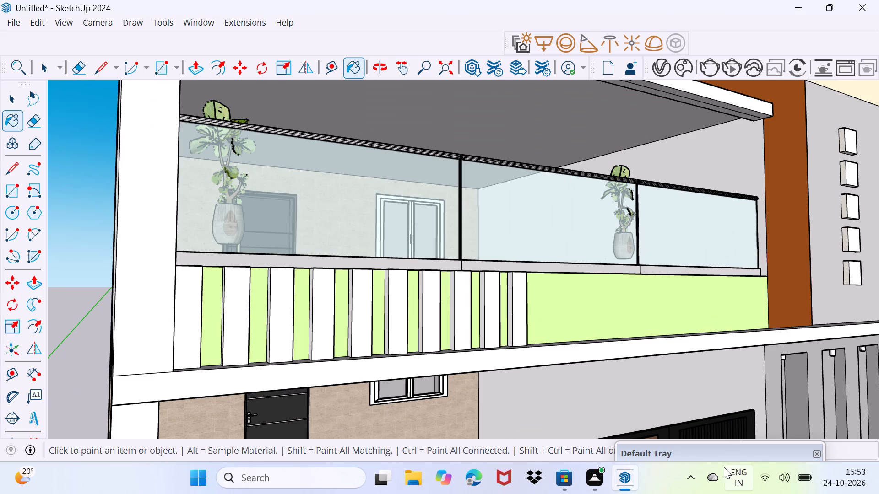
Look through the full Colors swatch collection in the materials library.
drag(721, 450, 789, 295)
scroll(753, 382, up, 1)
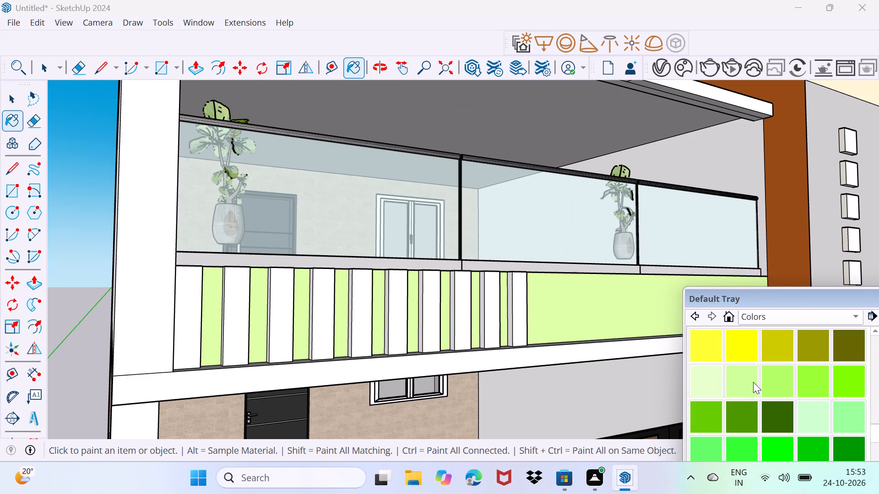
scroll(753, 382, up, 3)
scroll(703, 406, up, 9)
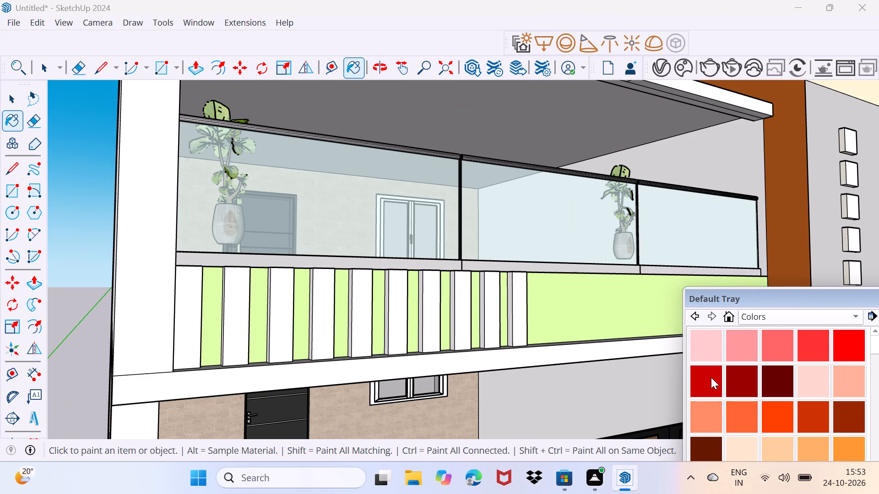
scroll(711, 377, up, 4)
triple_click(875, 330)
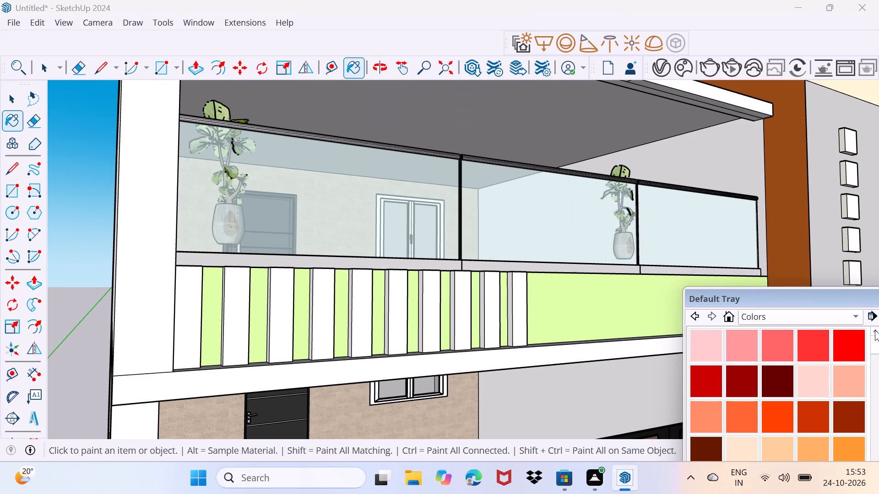
drag(875, 330, 878, 323)
triple_click(875, 330)
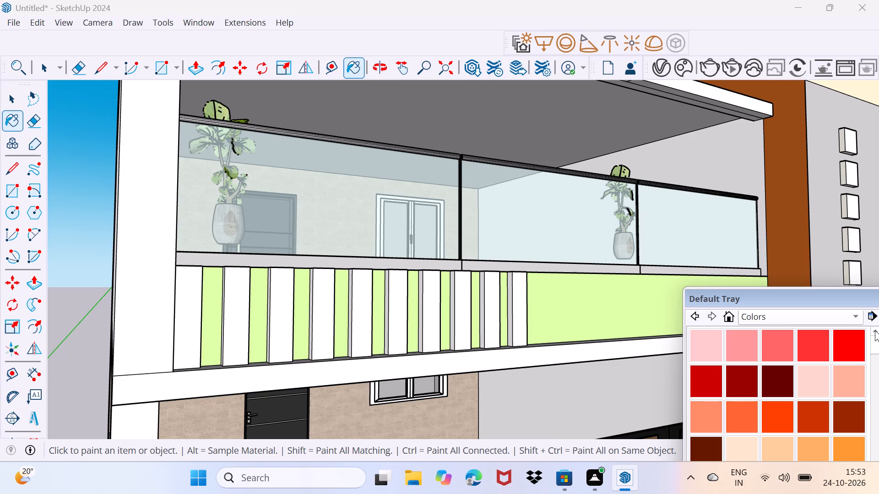
double_click(875, 330)
drag(809, 290, 815, 280)
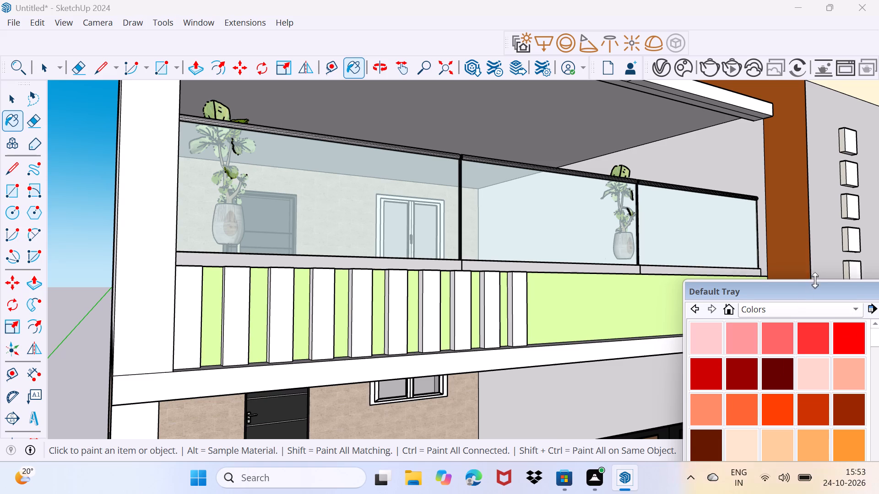
drag(815, 280, 834, 188)
scroll(770, 278, up, 4)
scroll(770, 277, down, 5)
scroll(769, 279, up, 2)
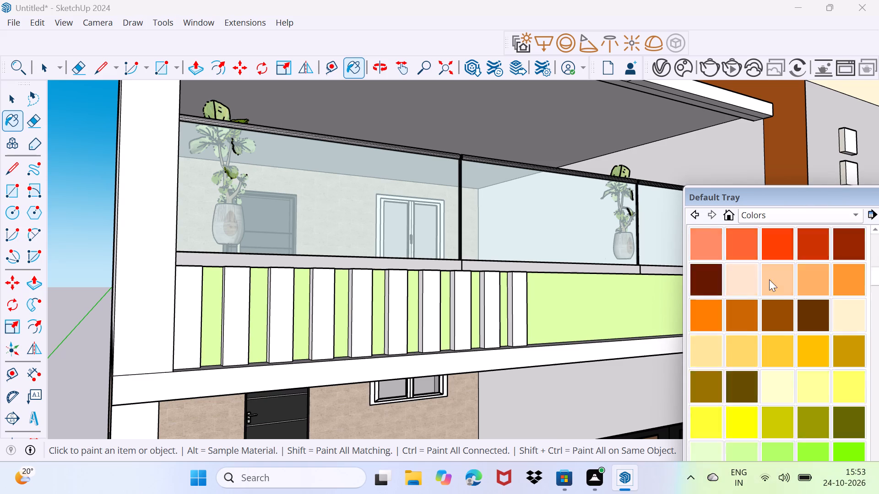
scroll(769, 279, up, 7)
drag(873, 301, 869, 252)
click(876, 227)
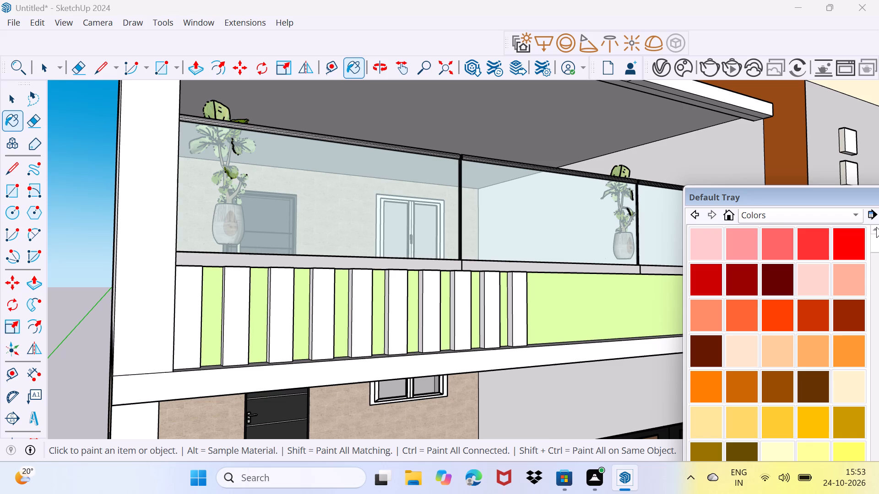
triple_click(874, 231)
scroll(740, 435, down, 3)
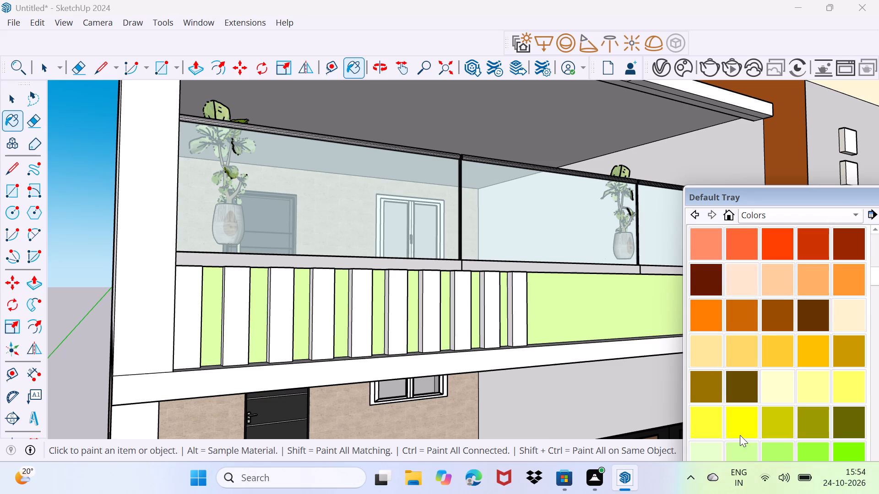
scroll(740, 435, down, 18)
scroll(740, 436, down, 4)
scroll(740, 436, up, 2)
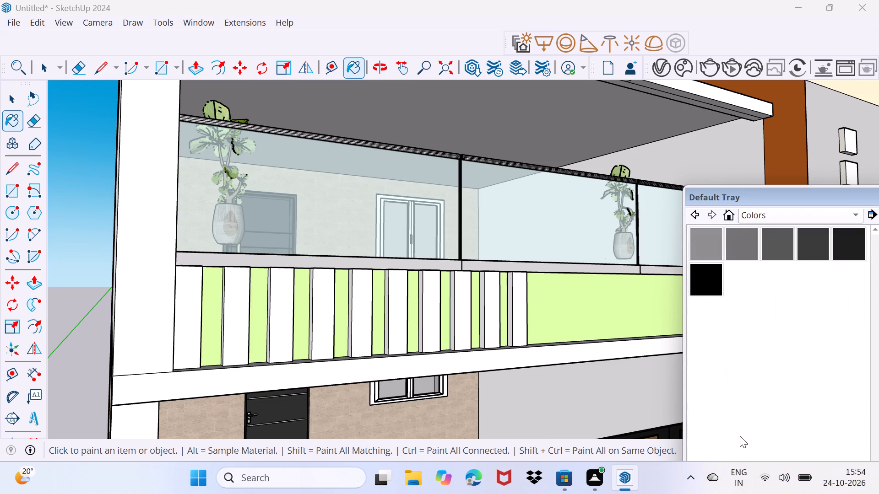
scroll(740, 436, up, 10)
scroll(704, 417, up, 4)
scroll(871, 126, up, 3)
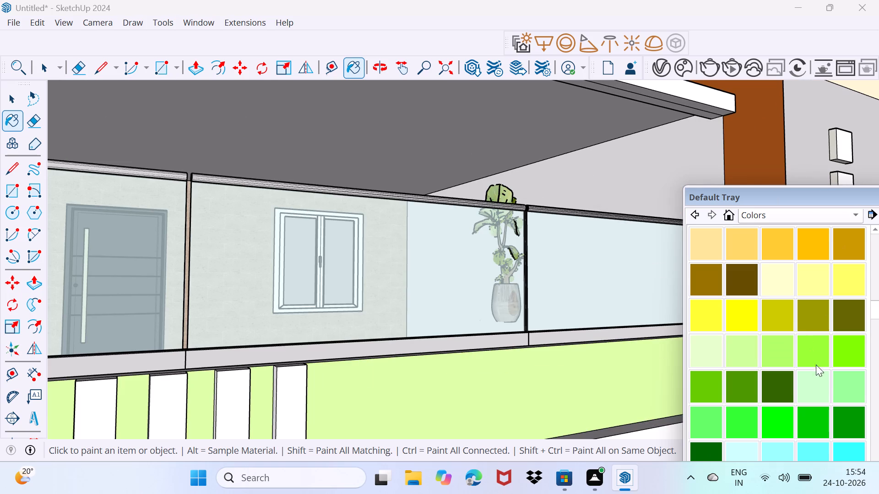
scroll(820, 349, down, 2)
scroll(820, 349, up, 6)
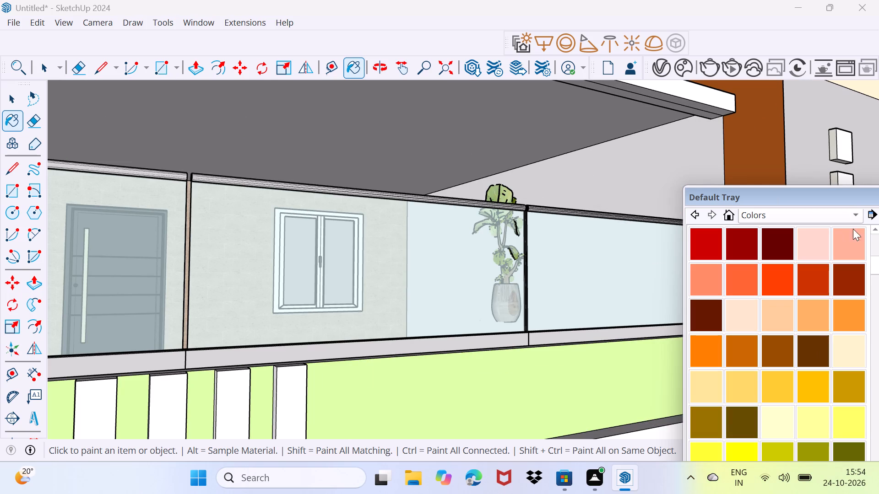
triple_click(876, 231)
drag(876, 231, 878, 231)
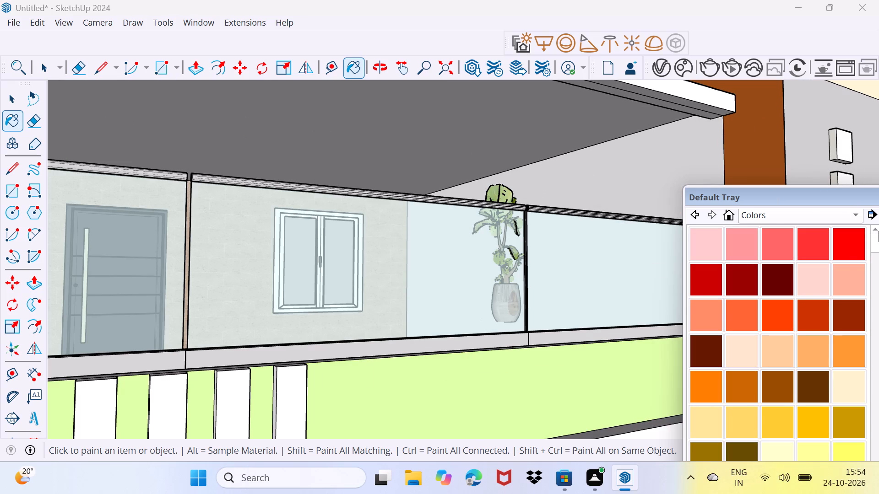
drag(878, 231, 878, 225)
scroll(771, 297, up, 4)
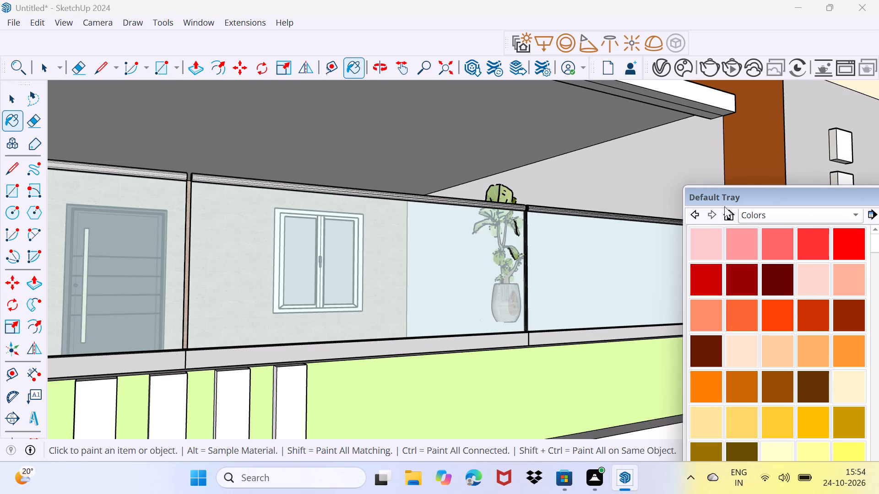
Show the materials used in the model, shrink the modelling window and reposition the tray so the whole Materials section fits on screen.
click(729, 215)
scroll(747, 306, down, 3)
scroll(749, 309, up, 6)
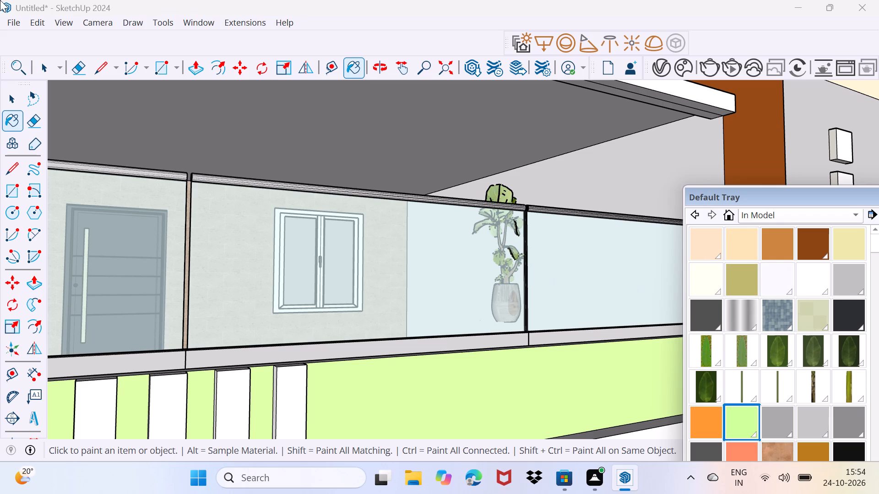
drag(2, 4, 33, 17)
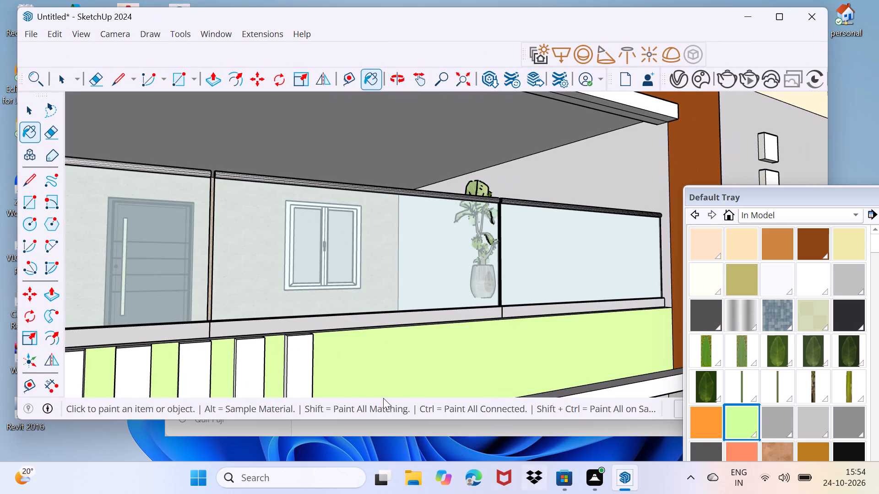
scroll(810, 363, up, 4)
triple_click(877, 229)
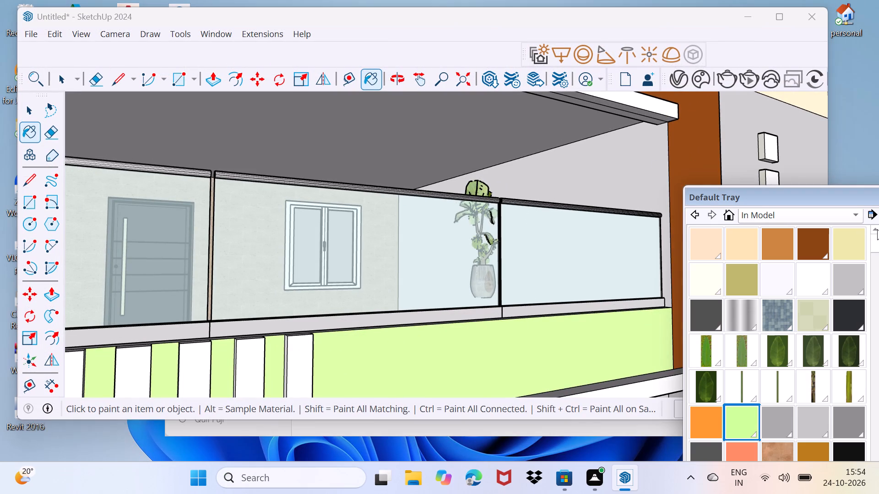
click(876, 229)
drag(756, 197, 692, 152)
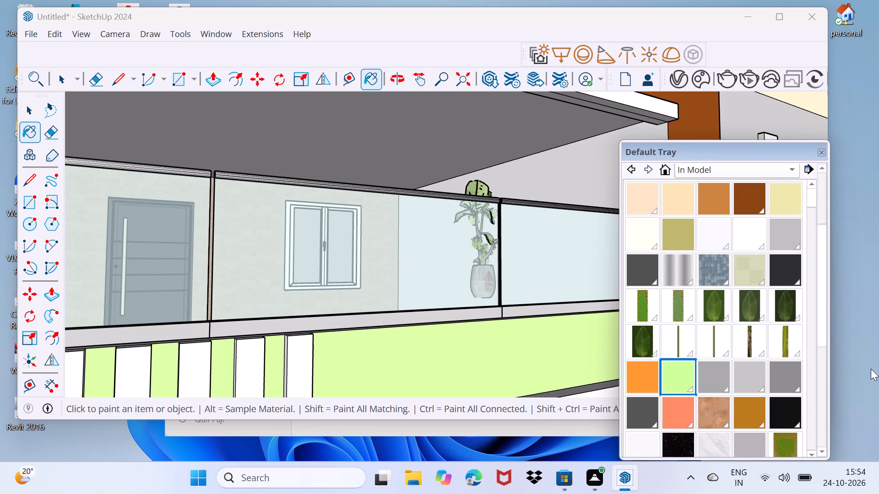
drag(823, 243, 842, 168)
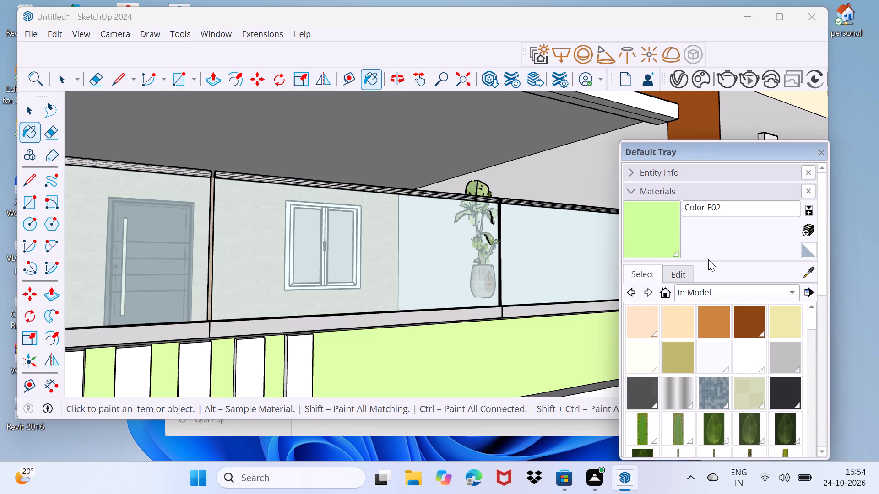
Open the light green Color F02 for editing and reapply it to the plain section of the balcony parapet.
click(677, 274)
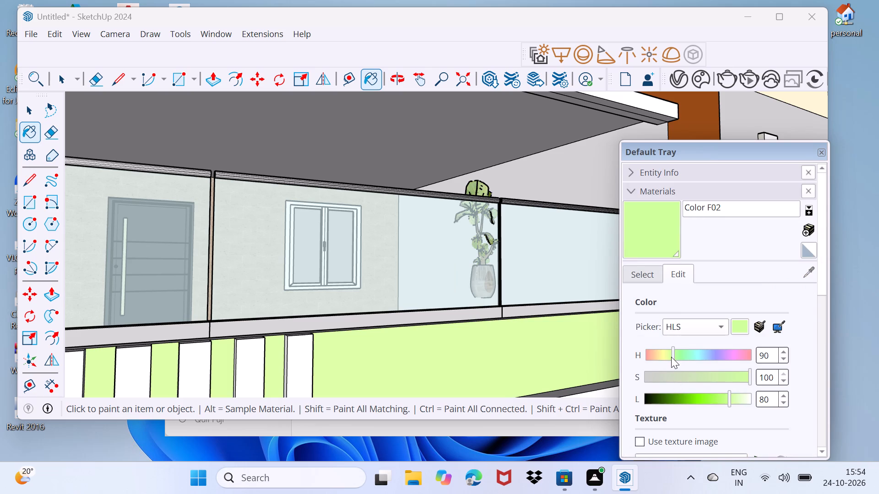
scroll(695, 314, down, 2)
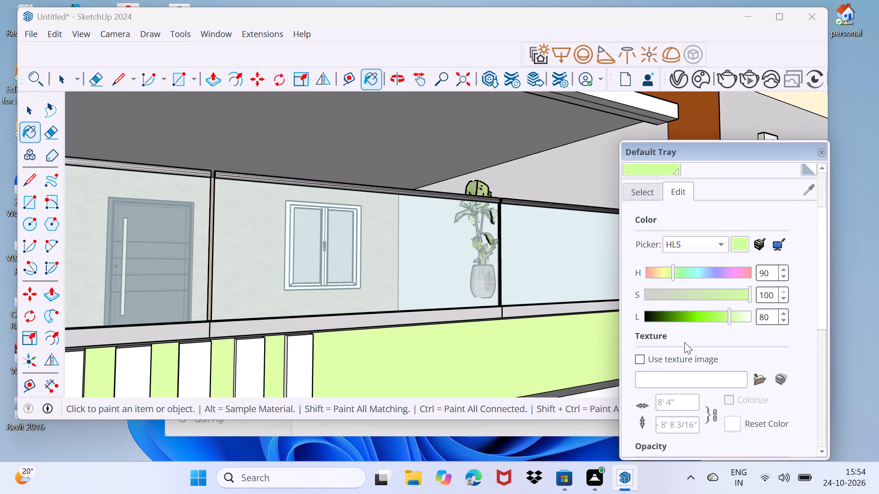
scroll(666, 392, down, 1)
scroll(666, 392, up, 2)
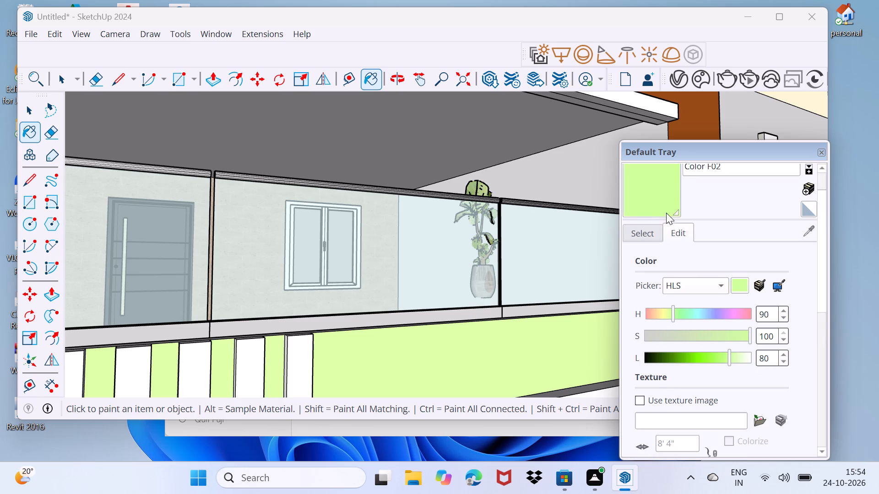
click(660, 211)
click(575, 348)
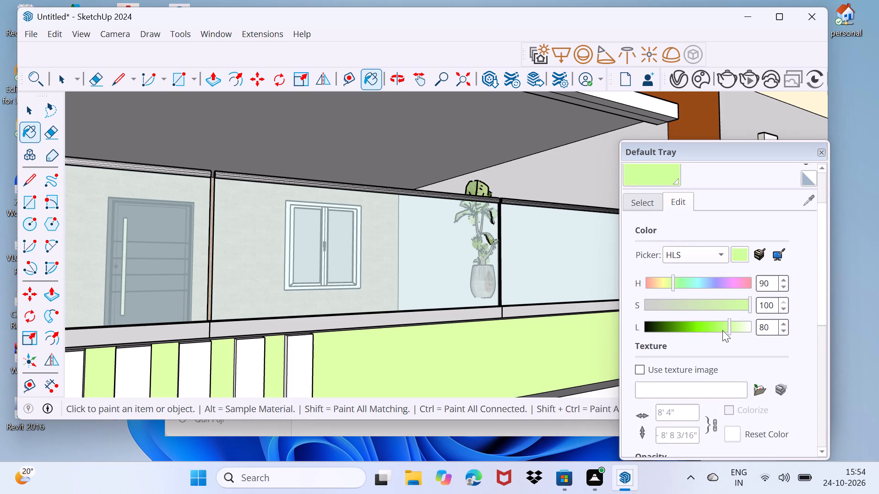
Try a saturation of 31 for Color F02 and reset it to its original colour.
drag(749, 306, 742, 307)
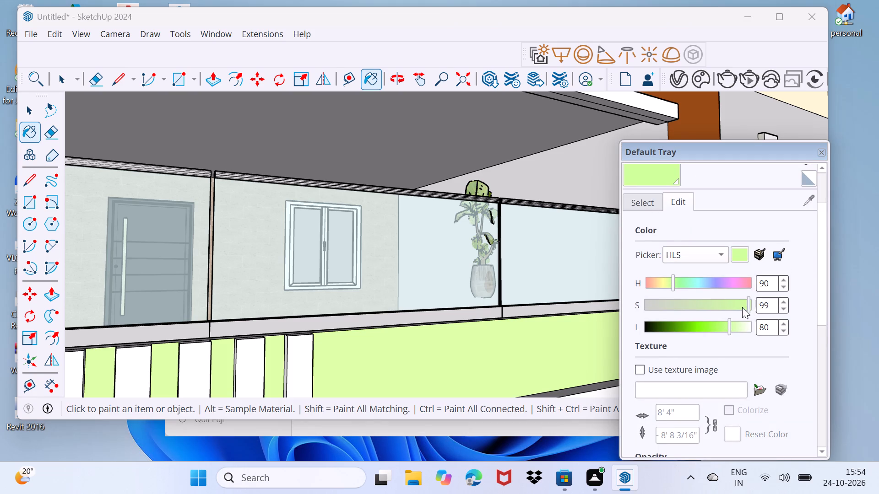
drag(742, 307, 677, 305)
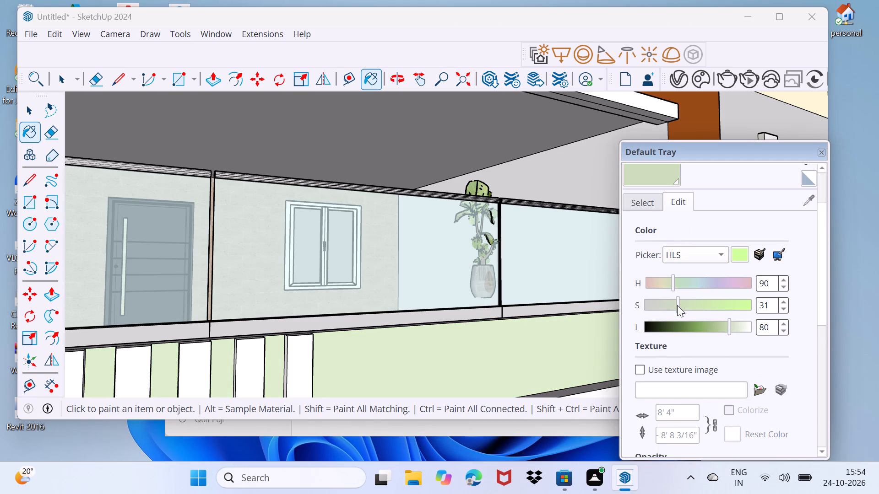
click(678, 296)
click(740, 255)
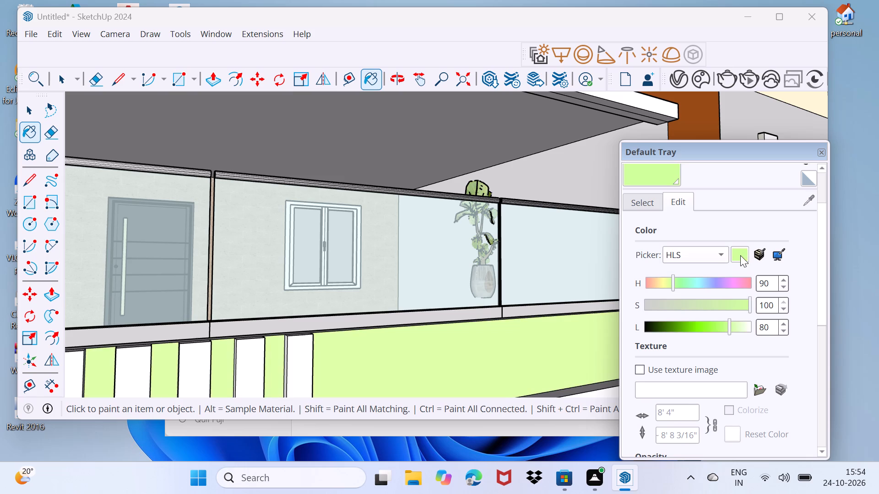
Set the lightness of Color F02 to 71, keeping its hue and saturation, and uncover the balcony view.
drag(729, 332, 720, 342)
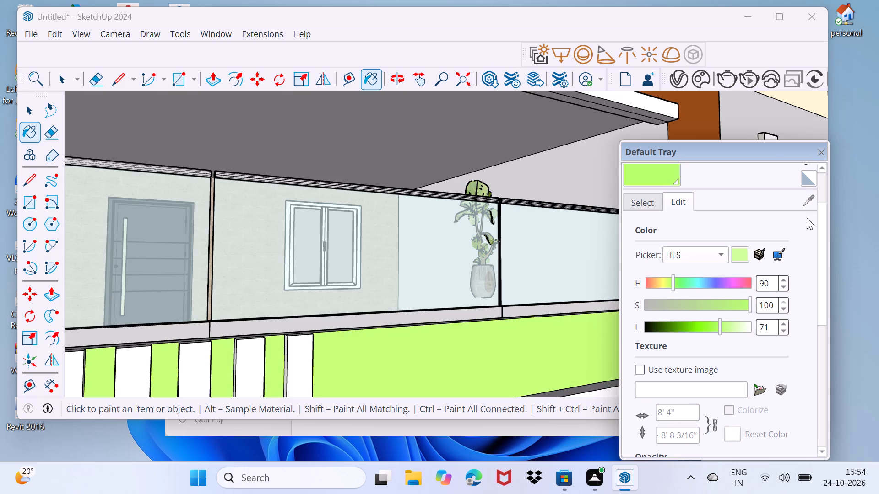
drag(757, 148, 701, 307)
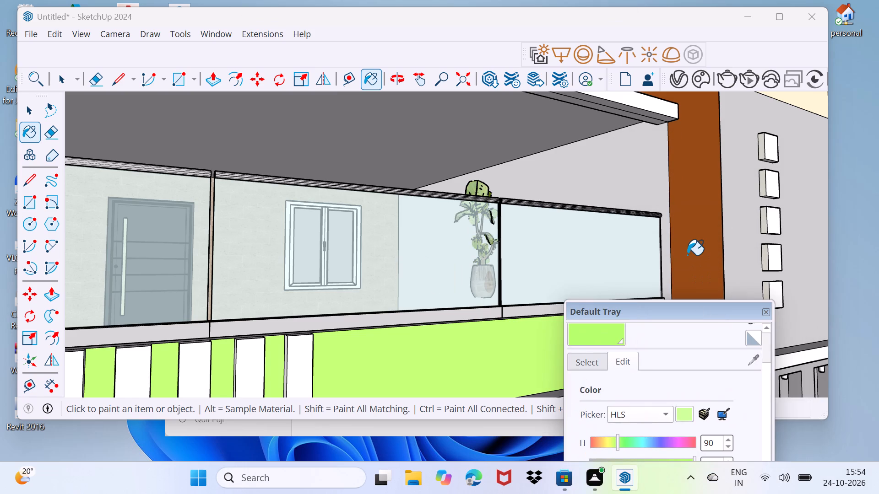
Examine the green balcony parapet against the whole facade from the front and the side, clearing the tray out of the way.
scroll(685, 247, down, 12)
middle_drag(672, 277, 651, 288)
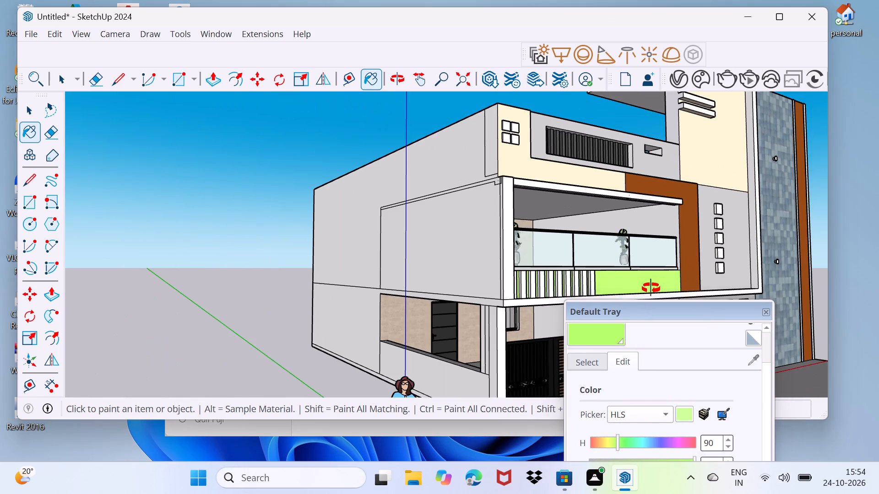
middle_drag(651, 288, 587, 290)
drag(624, 318, 581, 405)
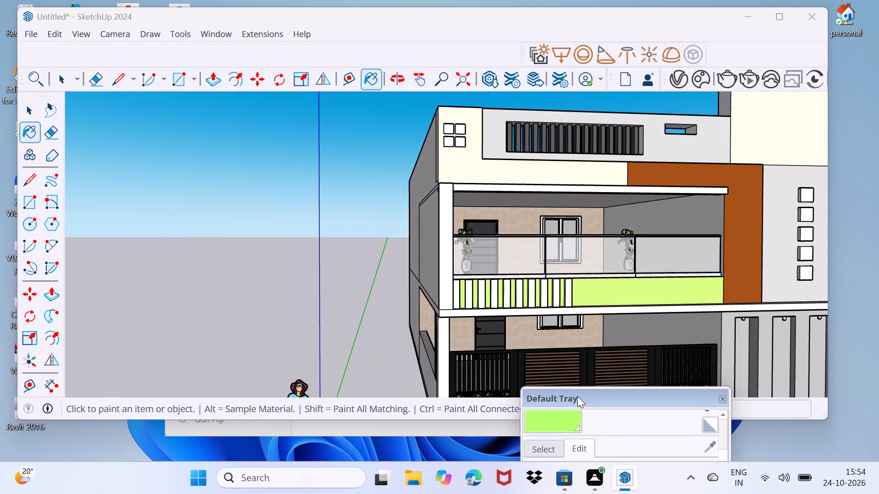
scroll(532, 299, up, 4)
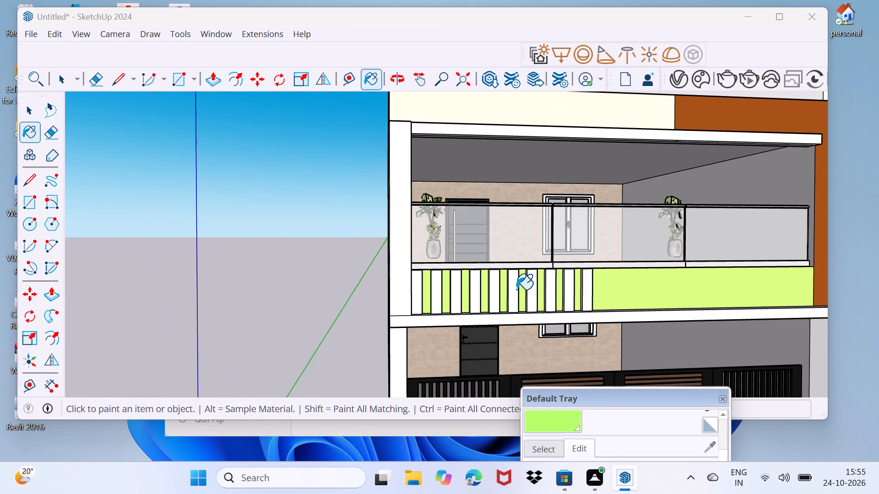
key(space)
scroll(515, 262, down, 3)
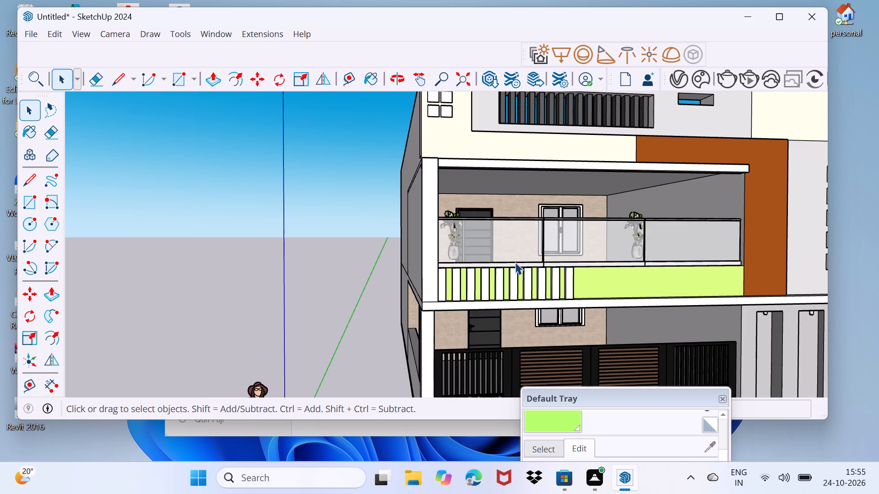
scroll(515, 262, down, 1)
middle_drag(518, 263, 530, 241)
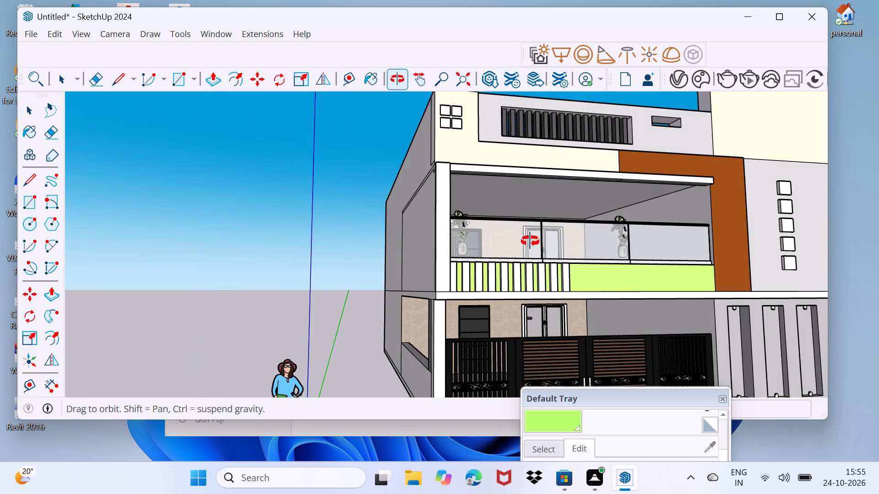
middle_drag(530, 241, 519, 241)
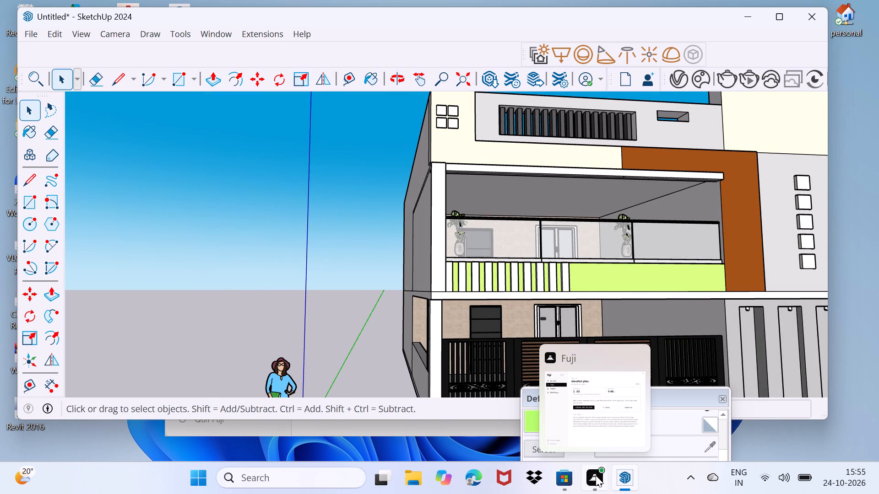
middle_drag(806, 266, 780, 268)
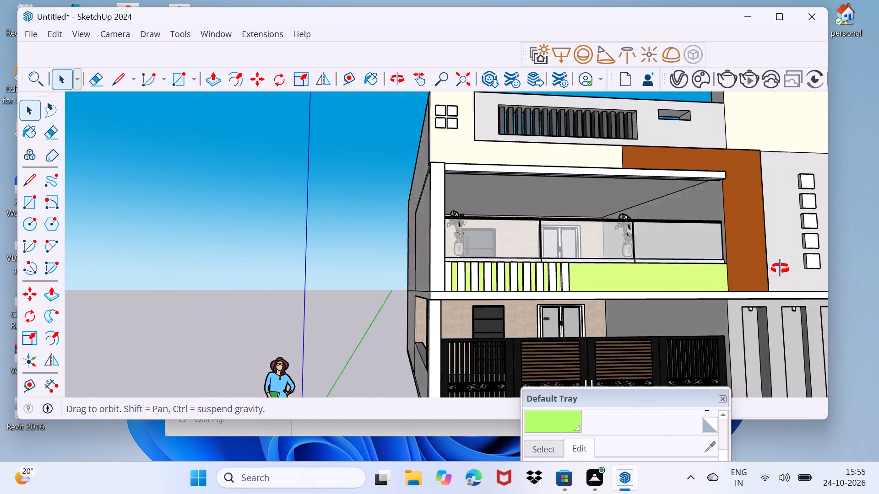
middle_drag(780, 268, 772, 325)
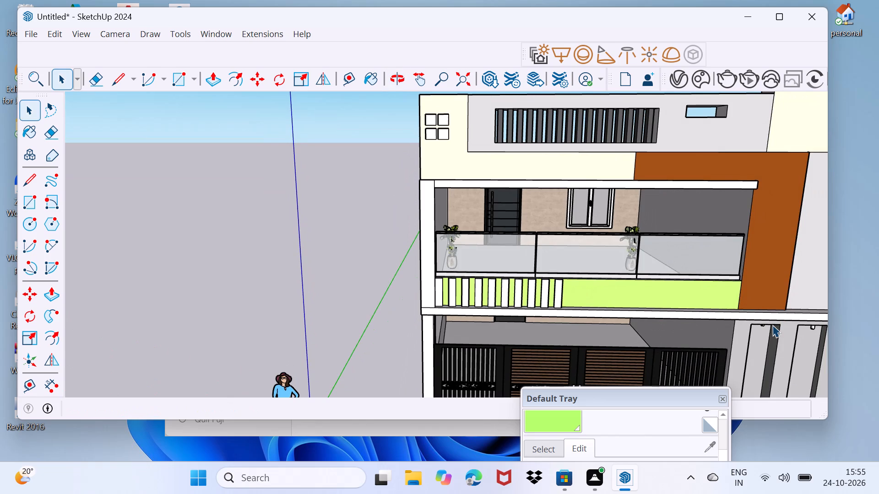
scroll(772, 325, down, 2)
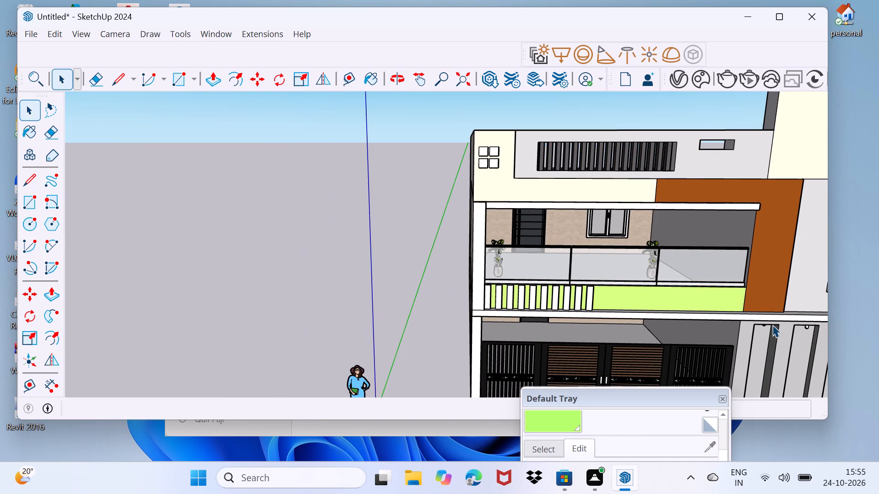
scroll(723, 289, down, 2)
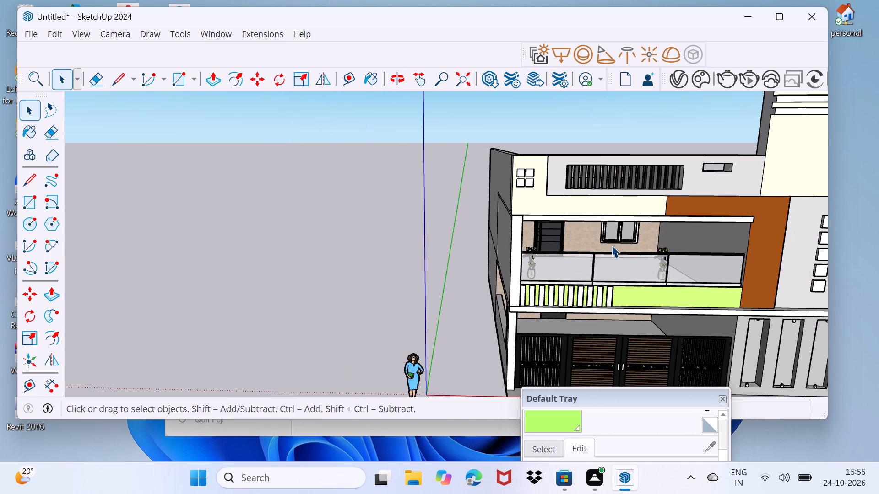
middle_drag(618, 248, 714, 269)
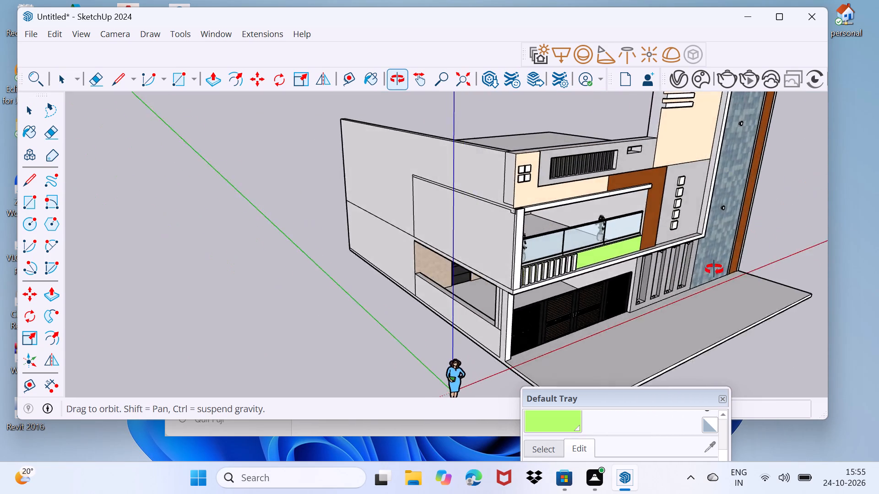
middle_drag(714, 269, 625, 239)
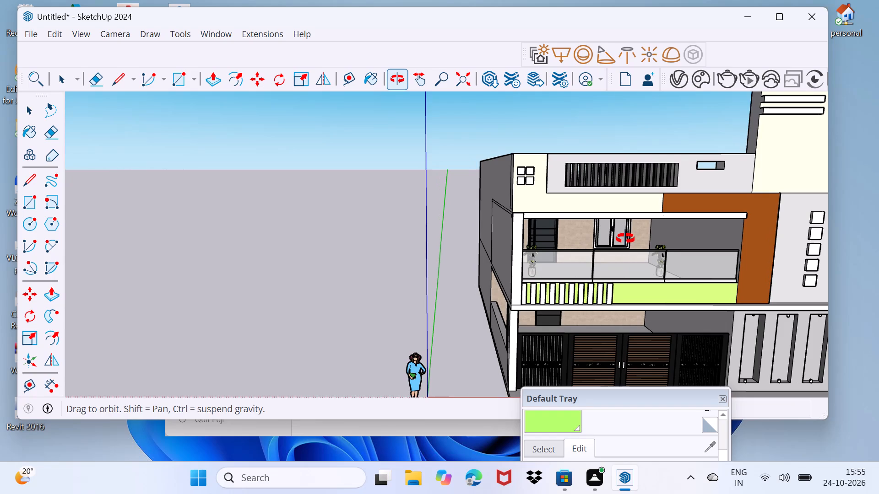
middle_drag(625, 239, 547, 204)
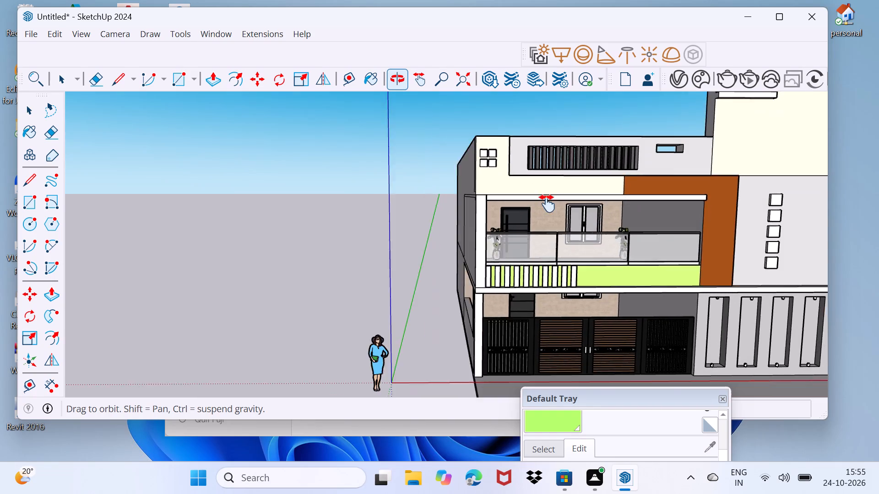
middle_drag(547, 204, 408, 244)
scroll(422, 234, down, 2)
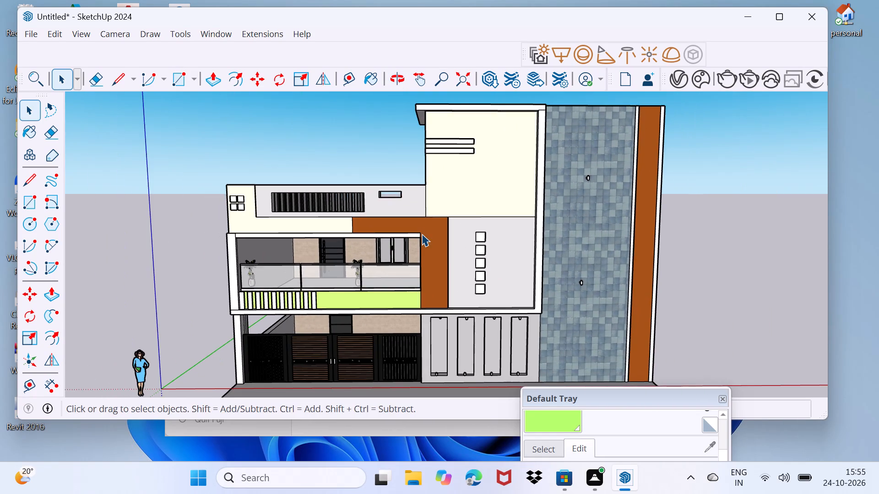
middle_drag(423, 265, 475, 228)
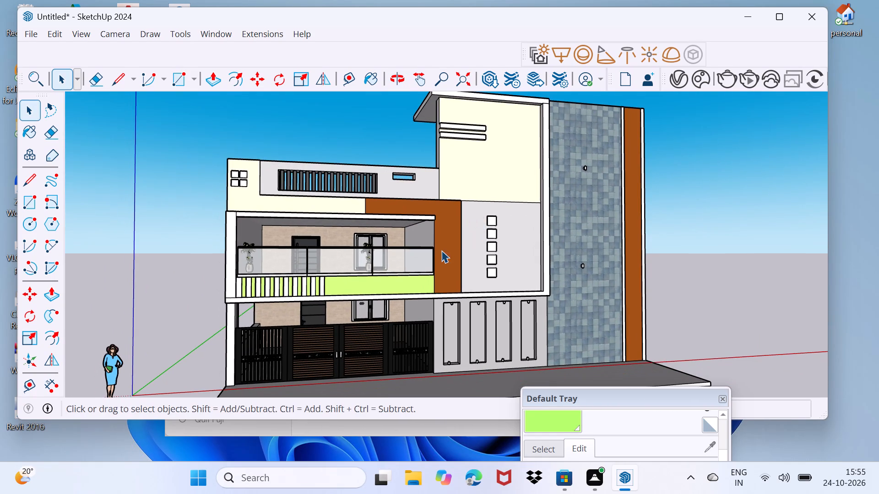
middle_drag(447, 255, 461, 255)
middle_click(380, 316)
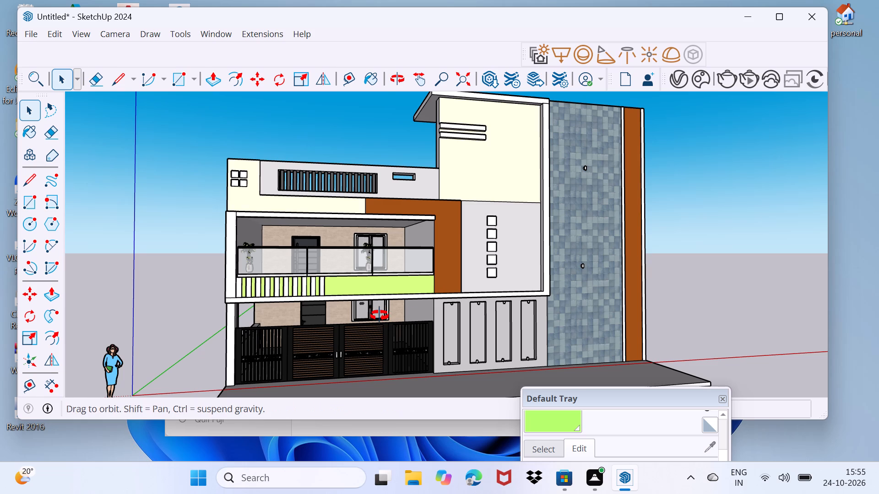
drag(543, 394, 511, 461)
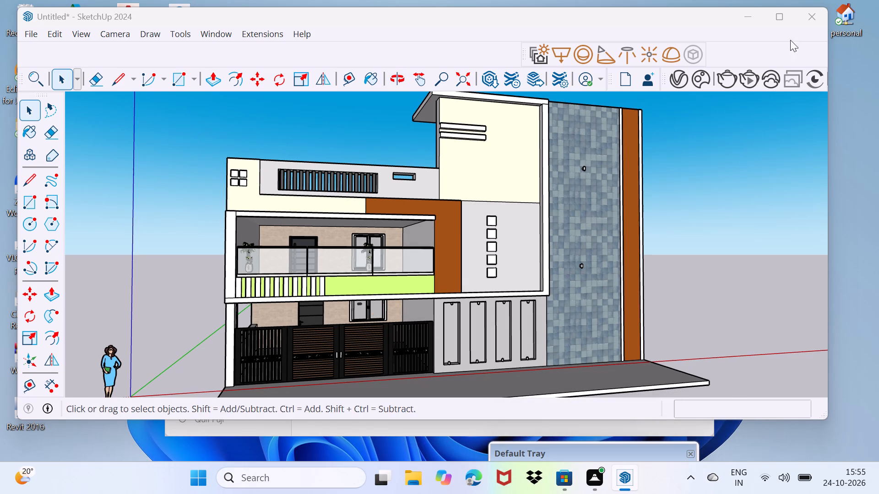
Maximise the modelling window and save the house model.
click(783, 20)
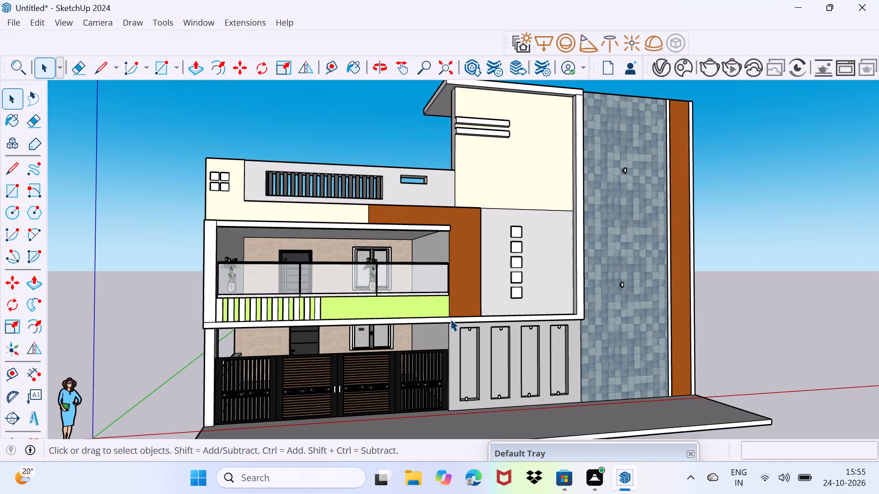
middle_click(450, 319)
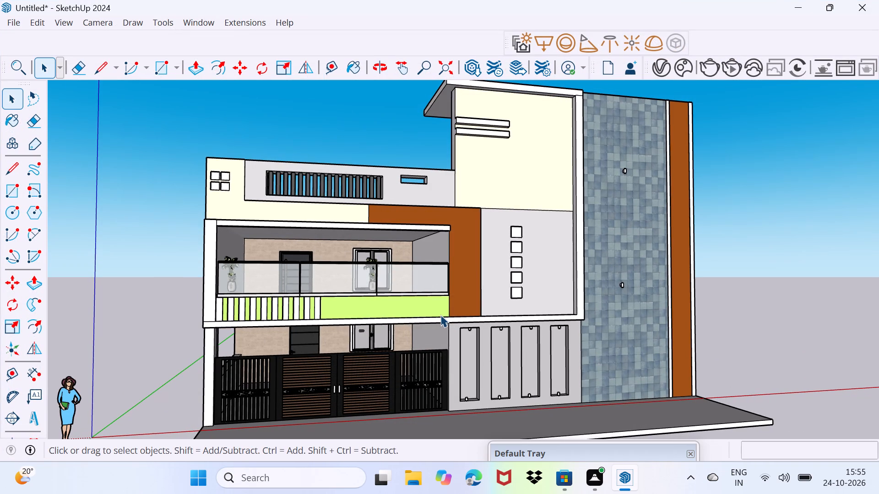
key(ctrl+s)
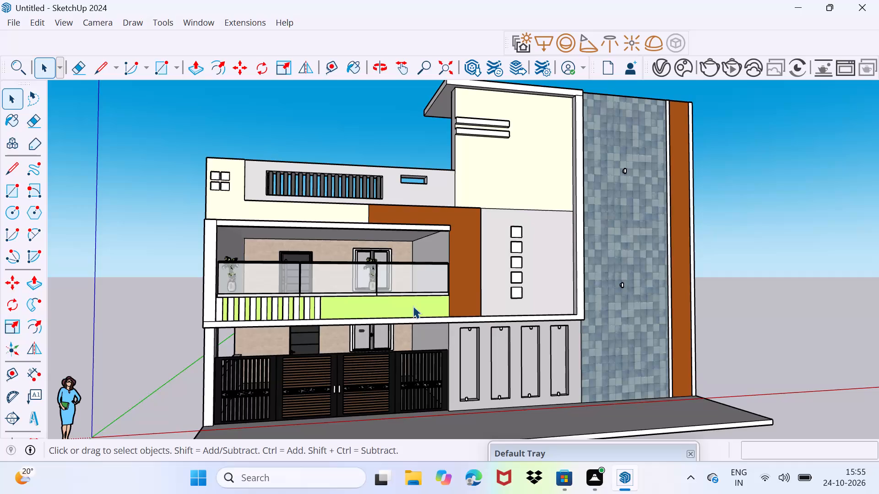
Erase the joint line and leftover stub on the front face of the tower's white frame at its upper corner.
scroll(388, 300, down, 1)
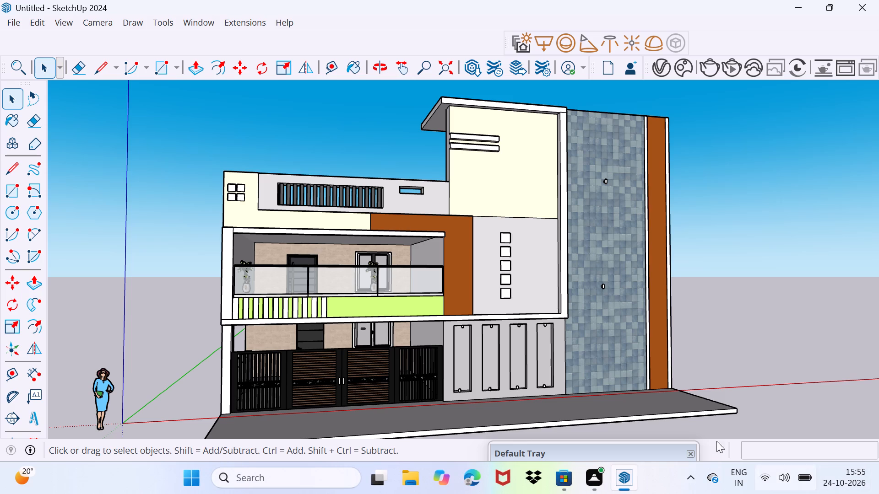
scroll(559, 116, up, 3)
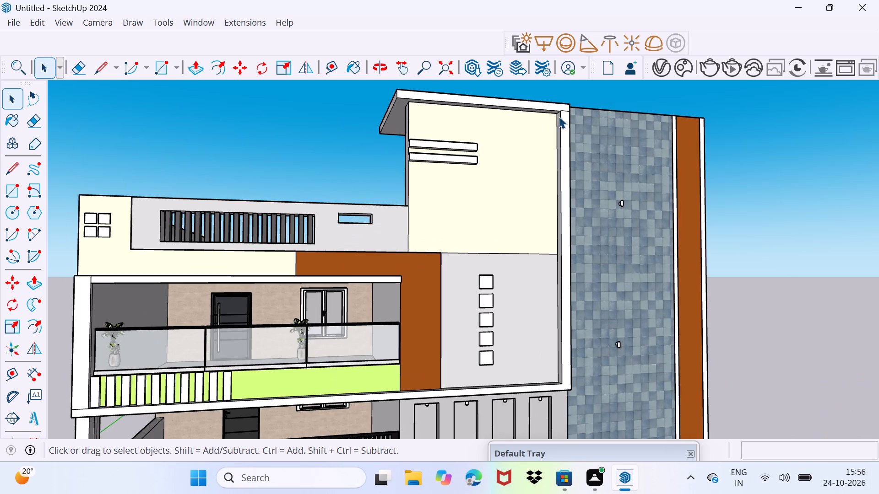
scroll(559, 116, up, 9)
middle_drag(572, 106, 568, 137)
scroll(568, 111, up, 4)
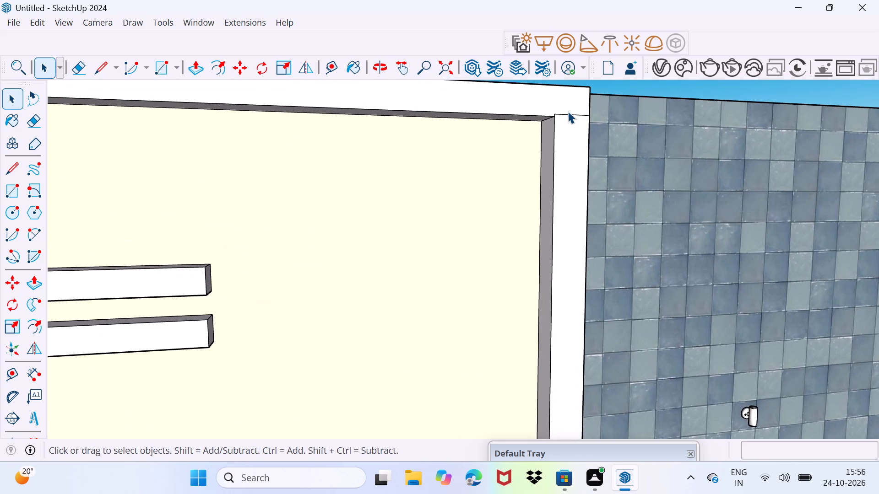
key(e)
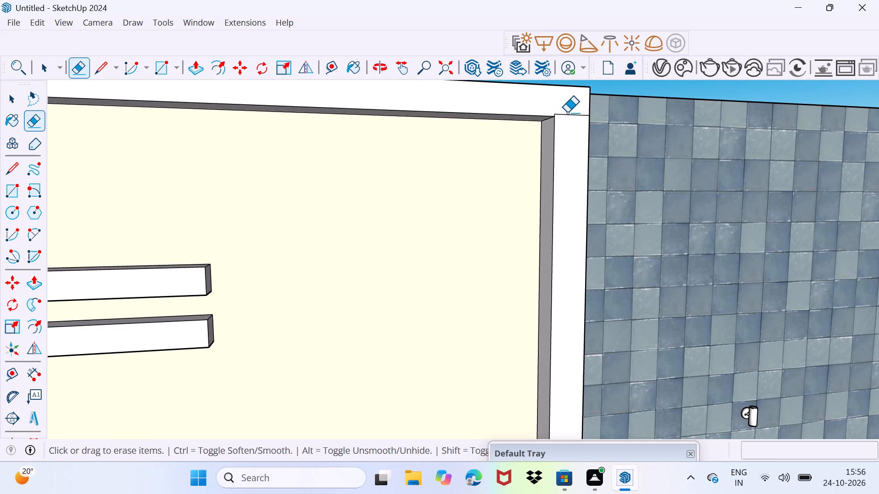
click(571, 115)
scroll(571, 116, up, 6)
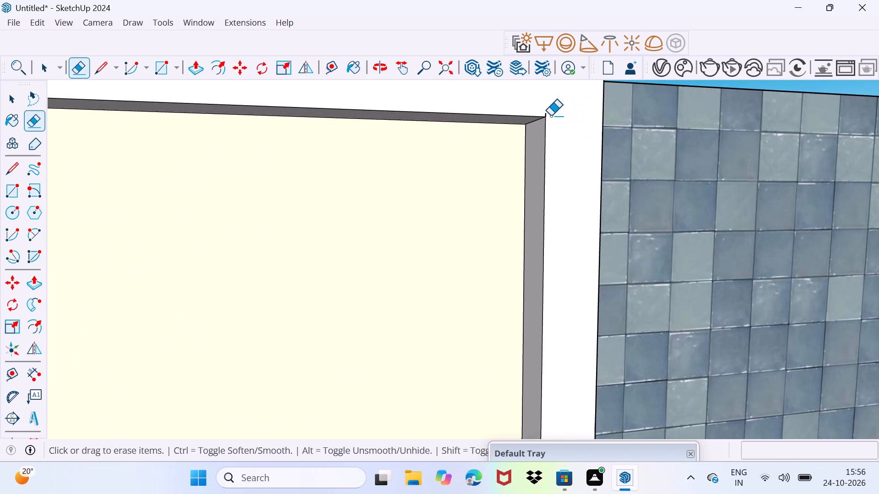
scroll(551, 116, up, 8)
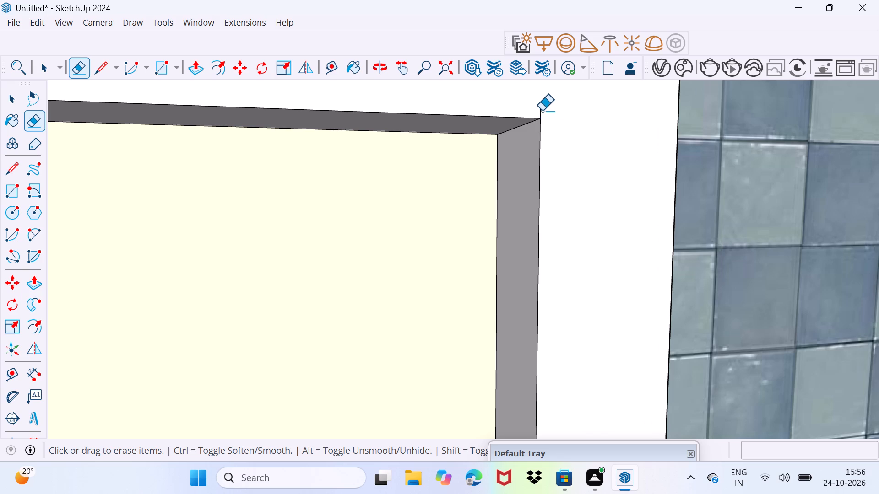
click(542, 111)
scroll(541, 119, down, 17)
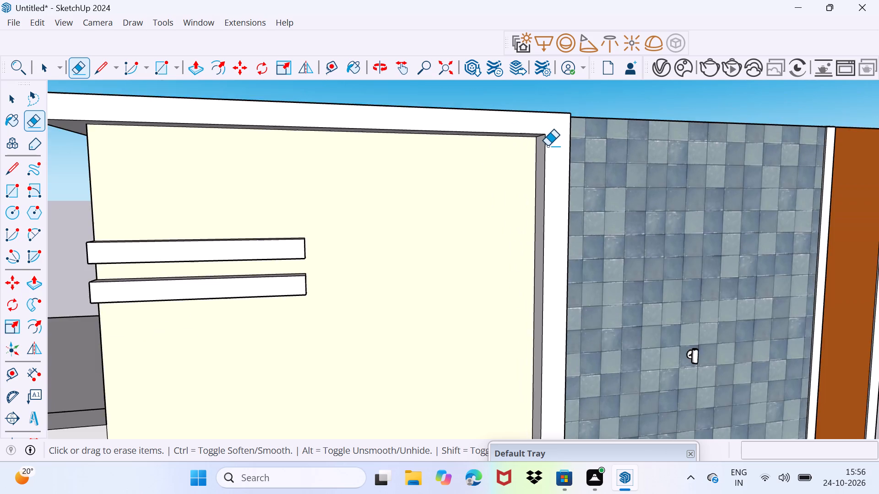
Erase the remaining joint line near the top of the white frame, beside the blue tile wall.
scroll(548, 146, down, 6)
middle_drag(559, 173, 212, 175)
scroll(432, 131, up, 4)
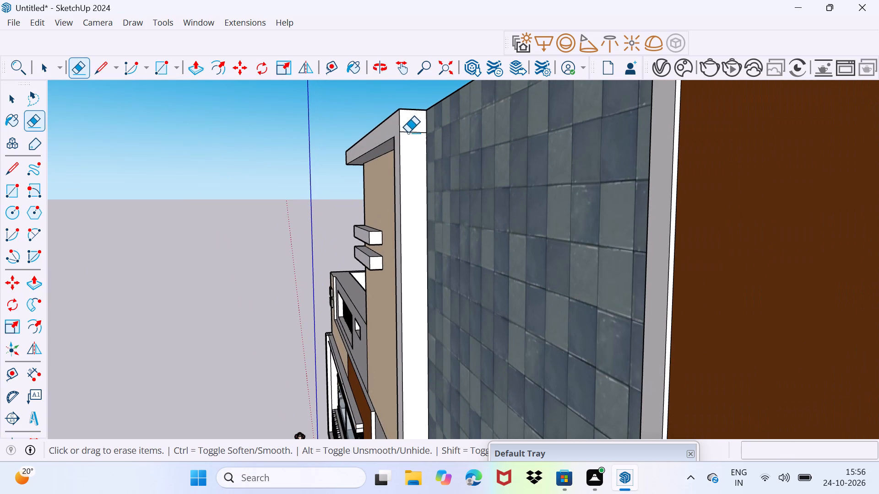
click(408, 133)
middle_drag(405, 133, 489, 191)
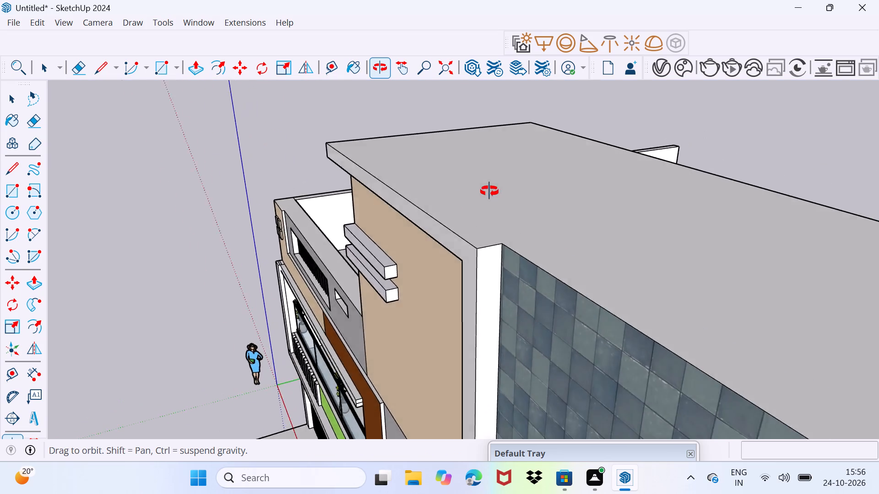
middle_drag(489, 191, 576, 165)
Erase the seam on the front face where the balcony's outer corner column meets the first-floor slab.
scroll(573, 167, down, 7)
scroll(550, 237, down, 3)
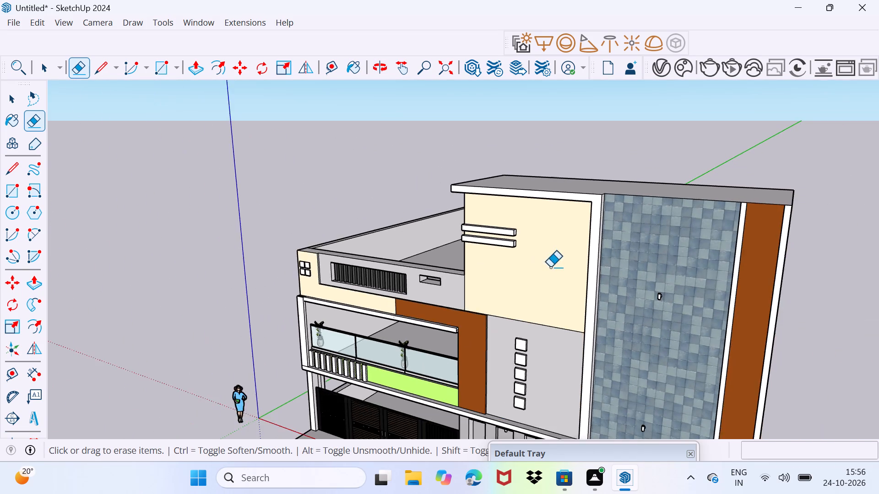
scroll(544, 292, down, 3)
middle_drag(540, 337, 609, 291)
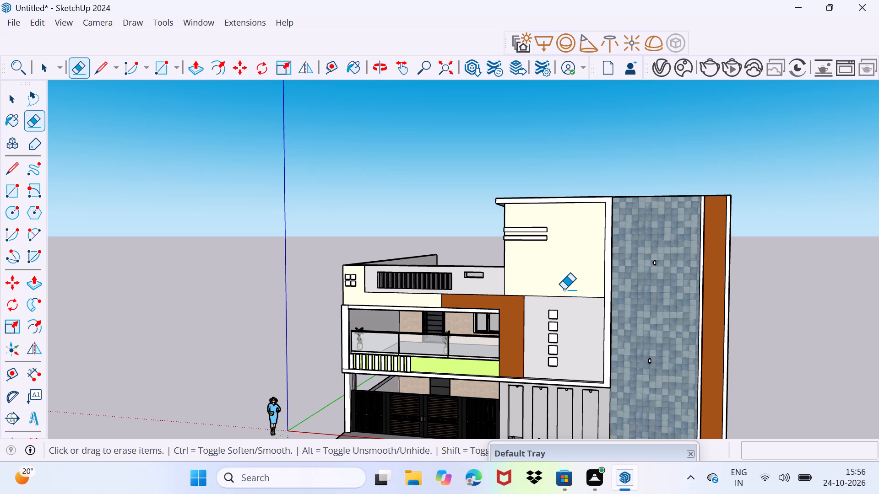
scroll(582, 386, up, 5)
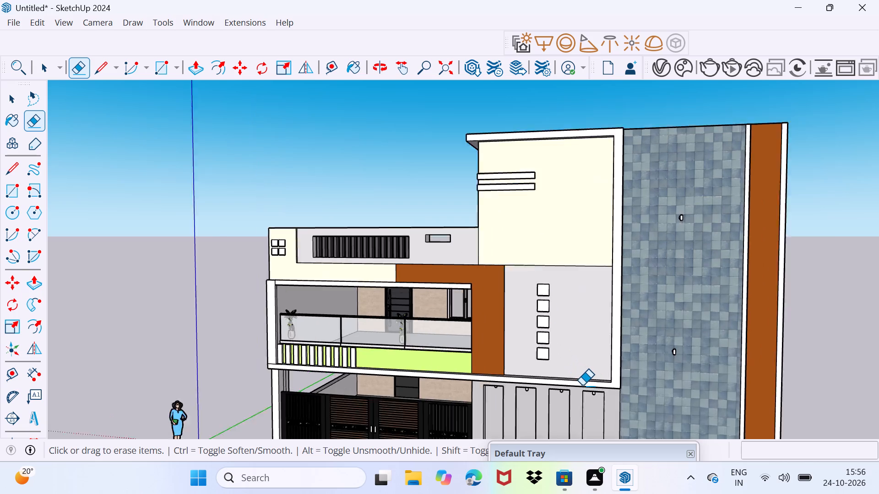
middle_drag(584, 387, 630, 361)
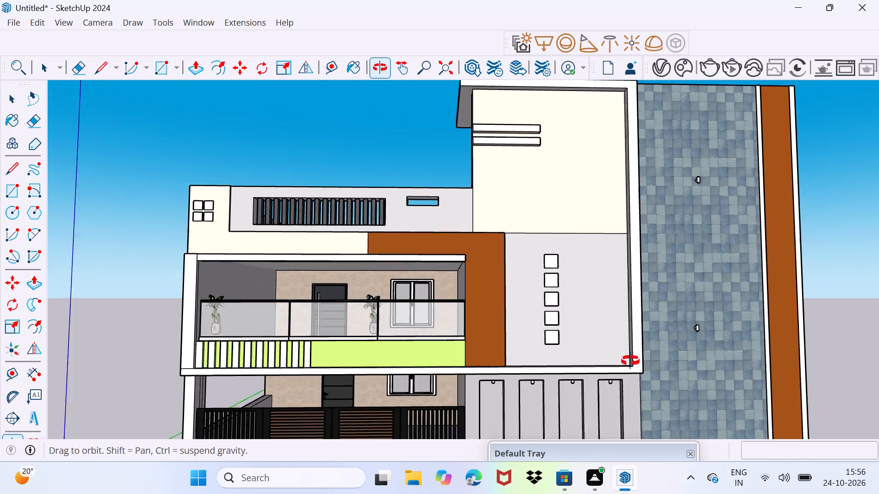
middle_drag(630, 361, 476, 202)
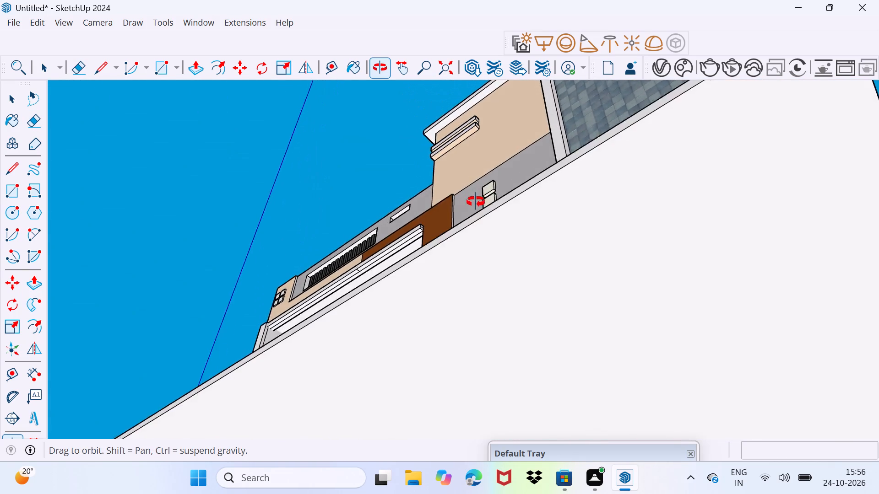
middle_drag(476, 202, 781, 292)
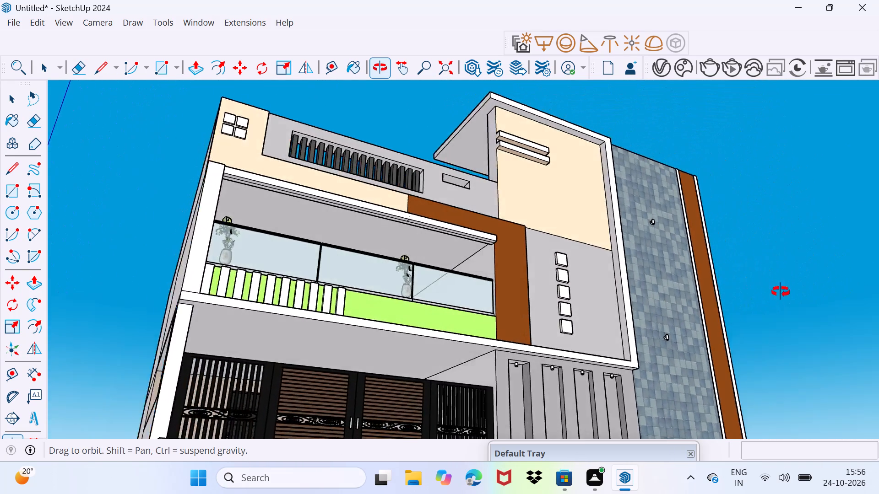
middle_drag(781, 292, 833, 311)
scroll(288, 336, up, 6)
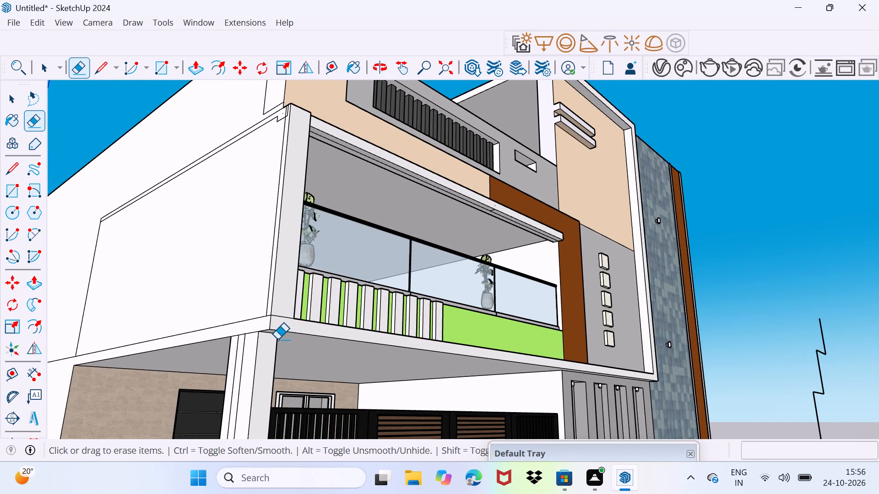
scroll(277, 339, up, 1)
click(287, 305)
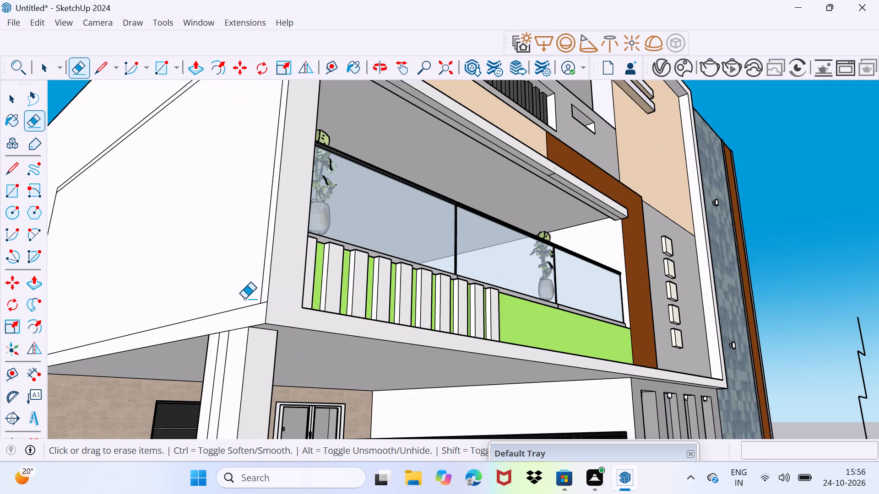
Erase the vertical column seam and the horizontal slab seam, including its leftover piece, on the side wall at the balcony corner.
middle_drag(250, 307, 314, 335)
click(332, 316)
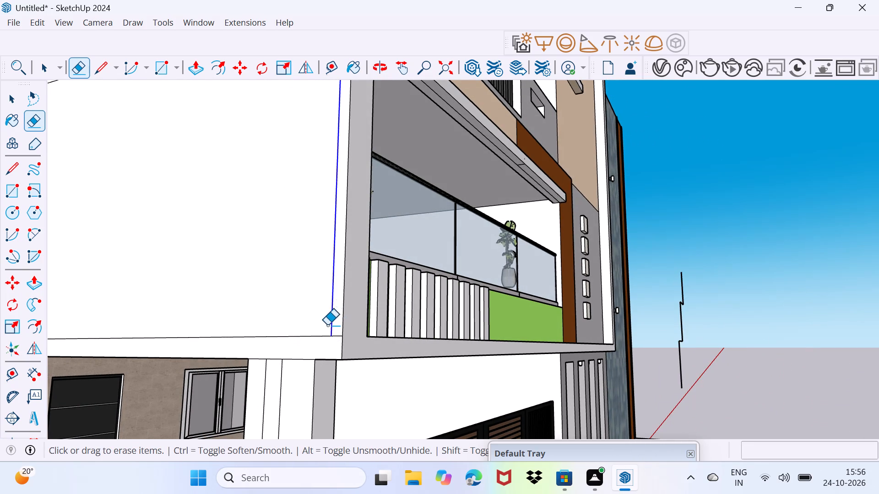
click(324, 334)
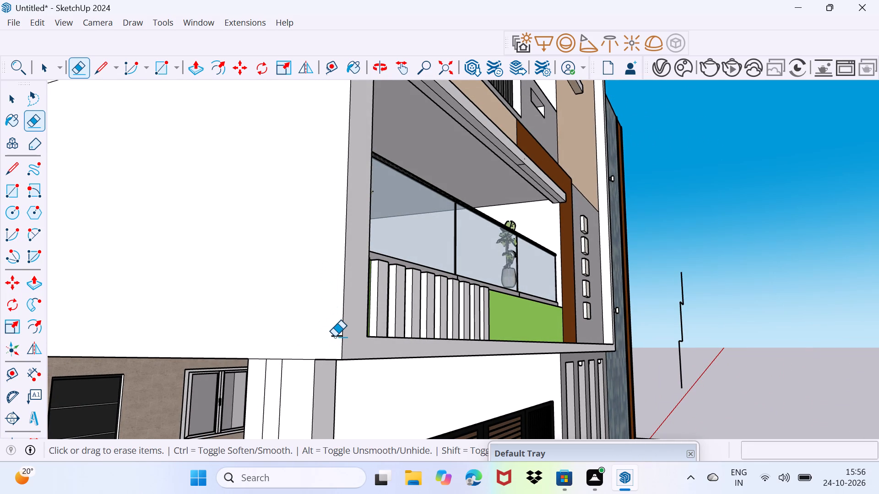
click(335, 337)
scroll(315, 291, down, 6)
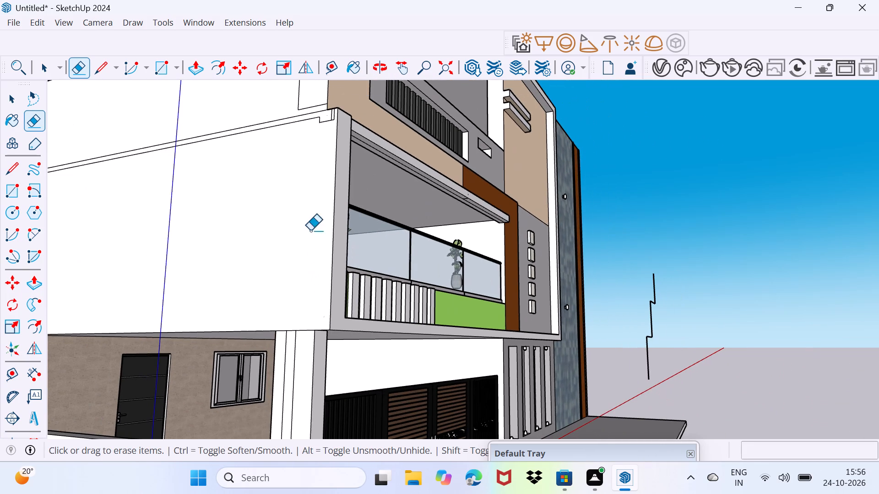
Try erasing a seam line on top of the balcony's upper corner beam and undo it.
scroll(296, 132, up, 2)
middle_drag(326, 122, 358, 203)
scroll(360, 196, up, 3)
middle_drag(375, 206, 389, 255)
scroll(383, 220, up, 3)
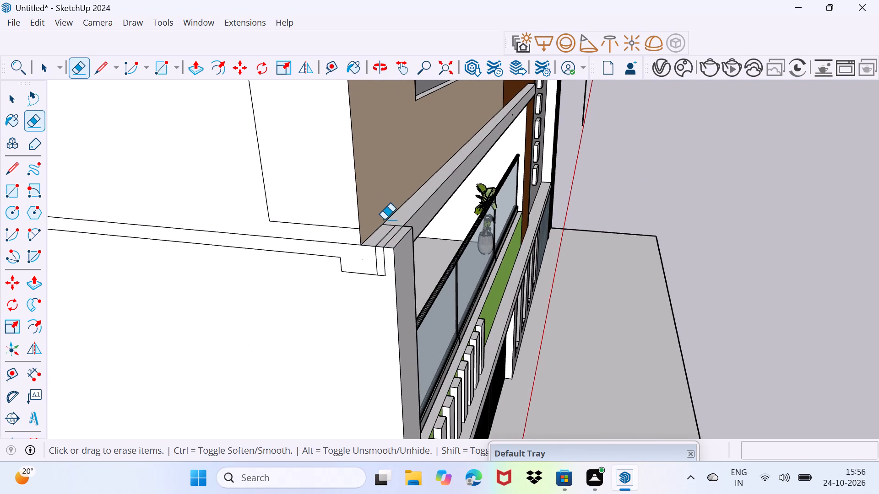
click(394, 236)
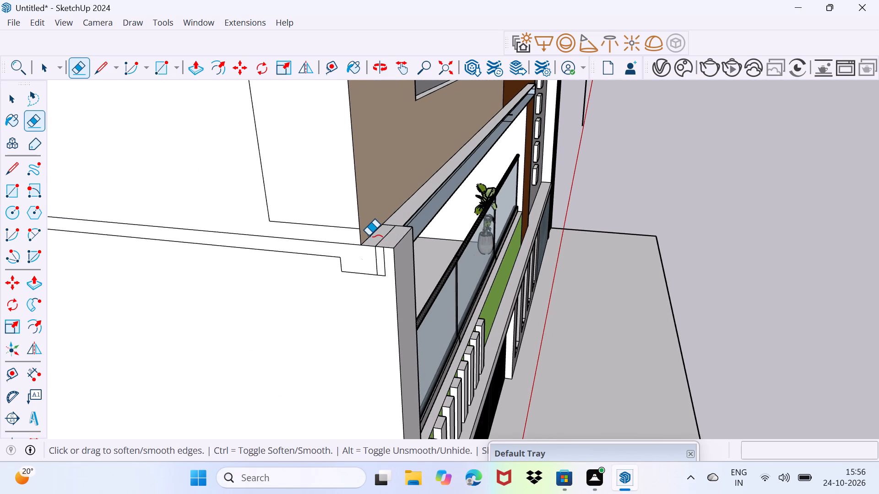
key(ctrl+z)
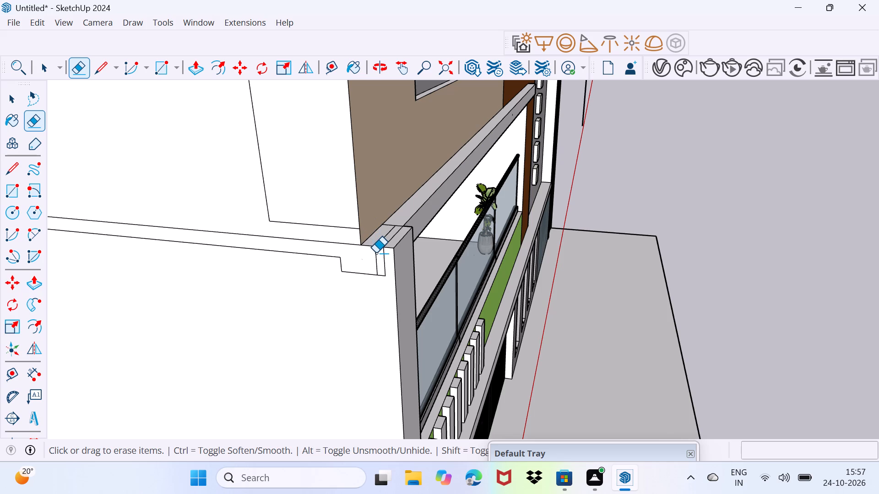
Erase the inner seam on the balcony's upper corner and the long stepped outline on the side wall, undoing an unwanted beam-face deletion.
click(376, 253)
click(383, 239)
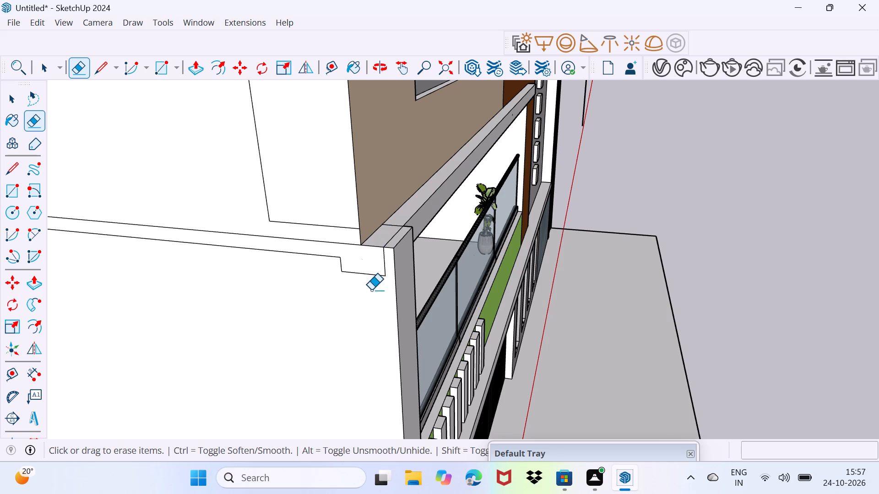
click(369, 274)
click(384, 265)
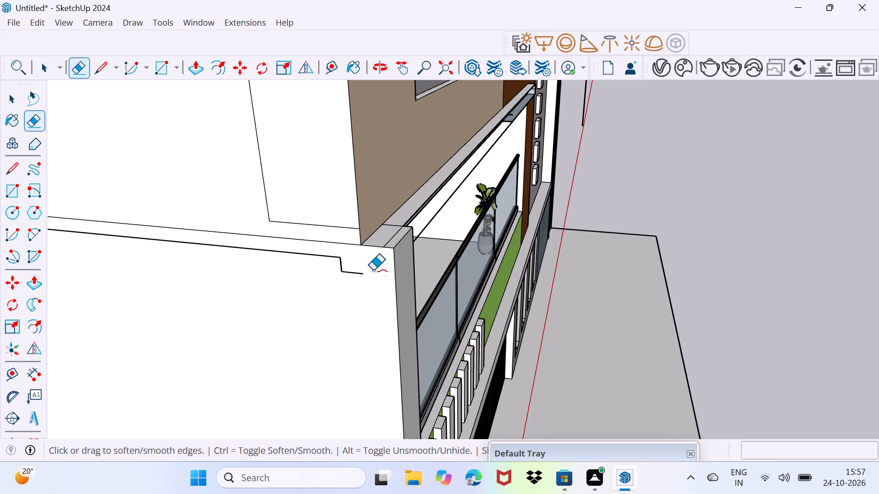
key(ctrl+z)
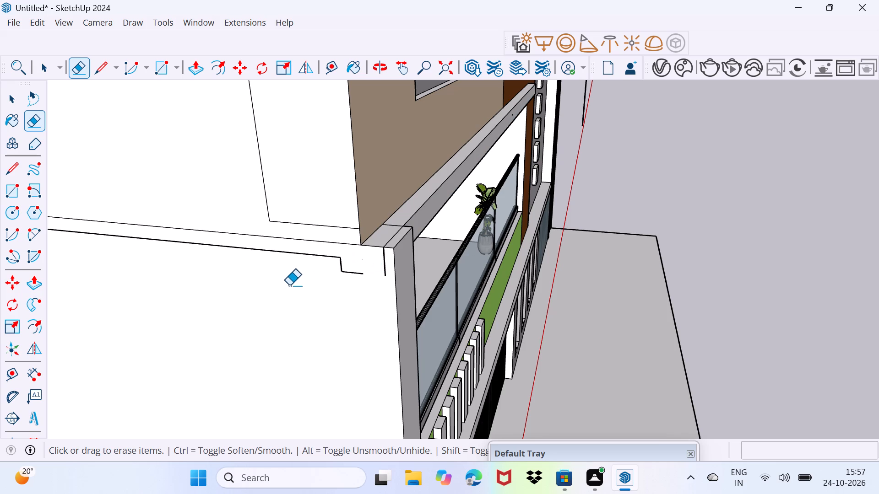
click(336, 258)
click(342, 263)
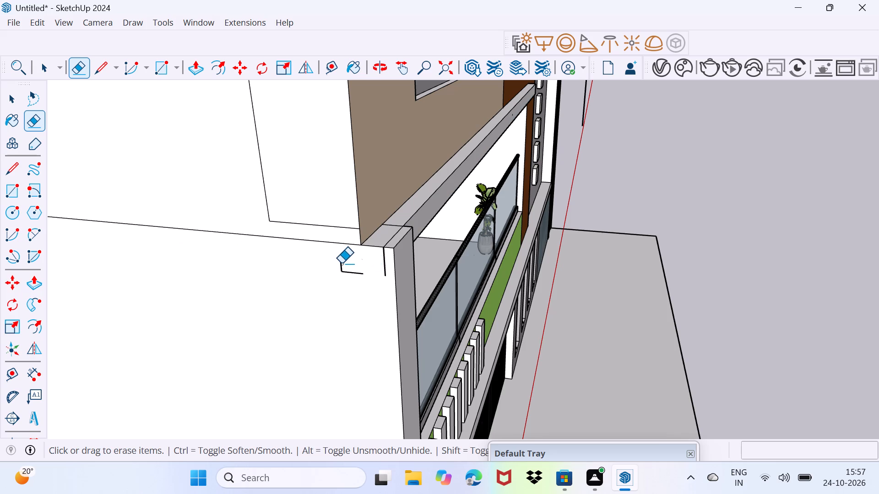
click(358, 277)
click(358, 274)
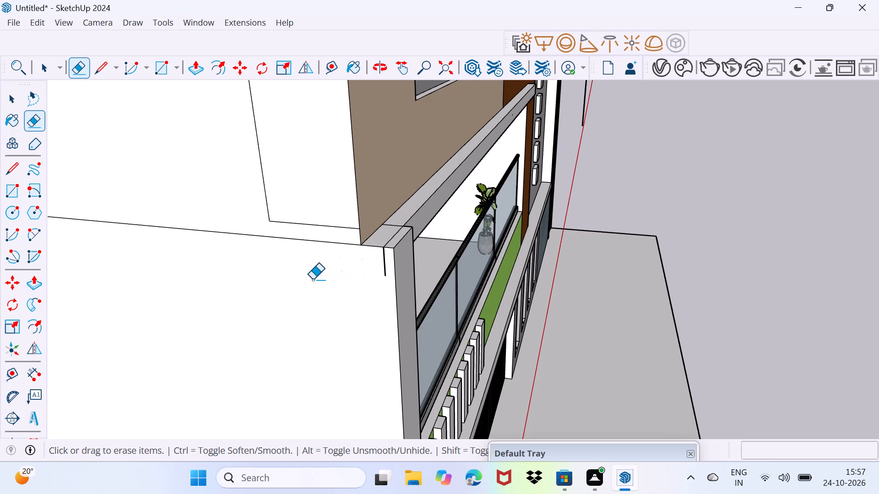
Erase the vertical parapet seam on the upper side wall and the joint line across the parapet top at the roof's front corner.
scroll(307, 278, down, 13)
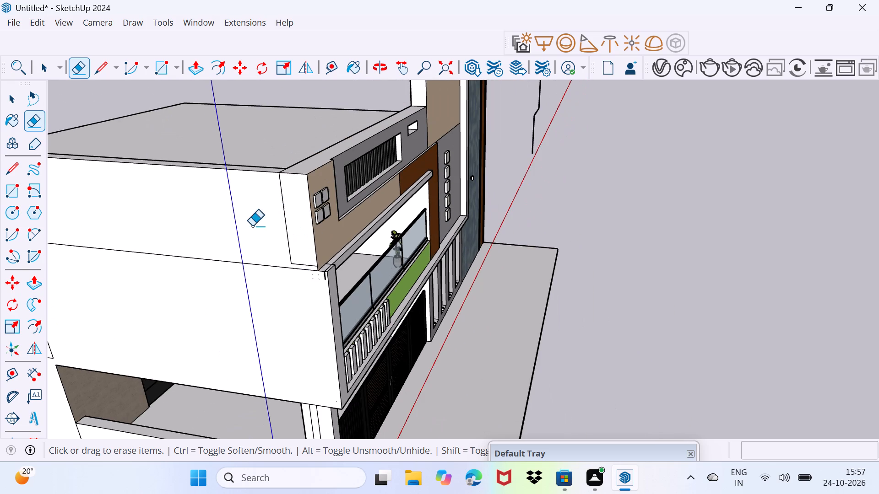
click(282, 214)
click(287, 218)
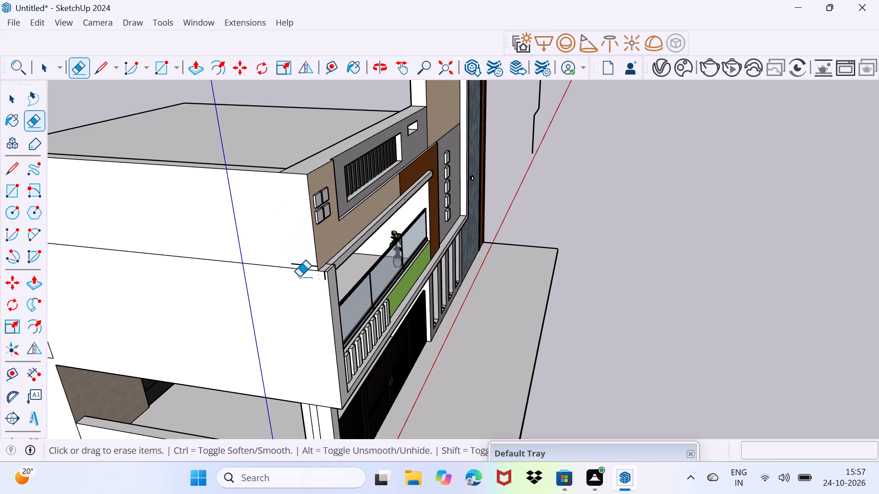
scroll(260, 156, up, 3)
middle_drag(279, 196, 307, 252)
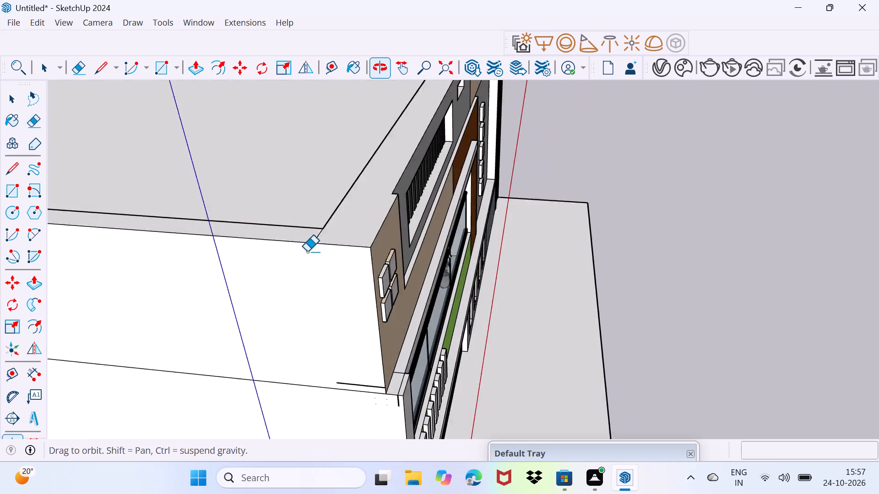
scroll(328, 292, up, 4)
click(328, 248)
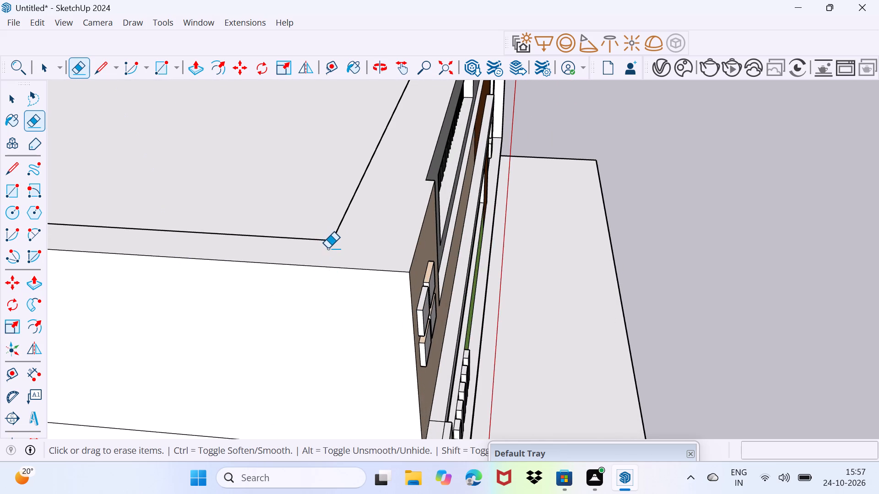
Erase the upper horizontal seam, the slanted seam and its leftover point on the side wall above the ground-floor opening.
scroll(328, 248, down, 15)
scroll(340, 316, up, 5)
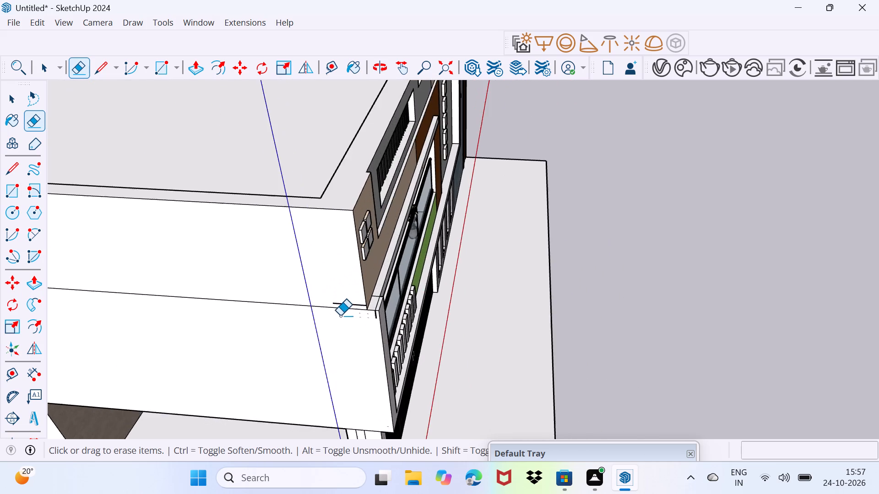
scroll(340, 316, up, 10)
click(364, 283)
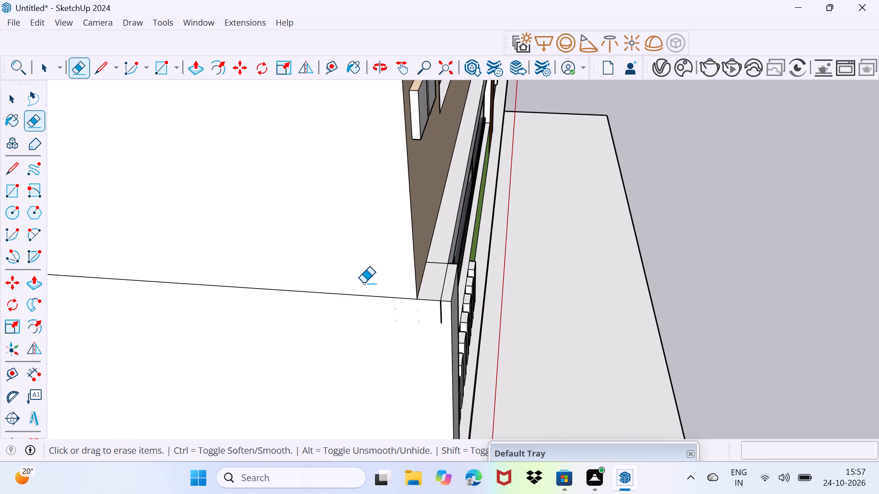
scroll(364, 283, down, 20)
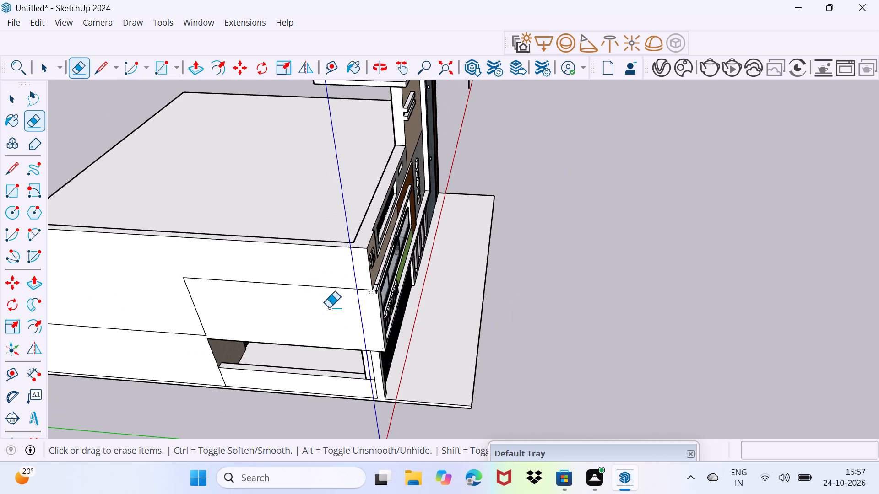
click(320, 286)
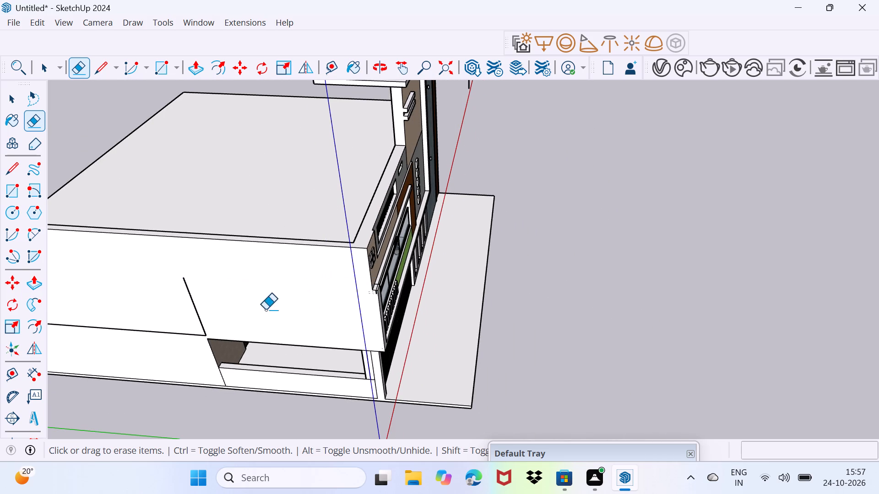
click(195, 319)
click(198, 319)
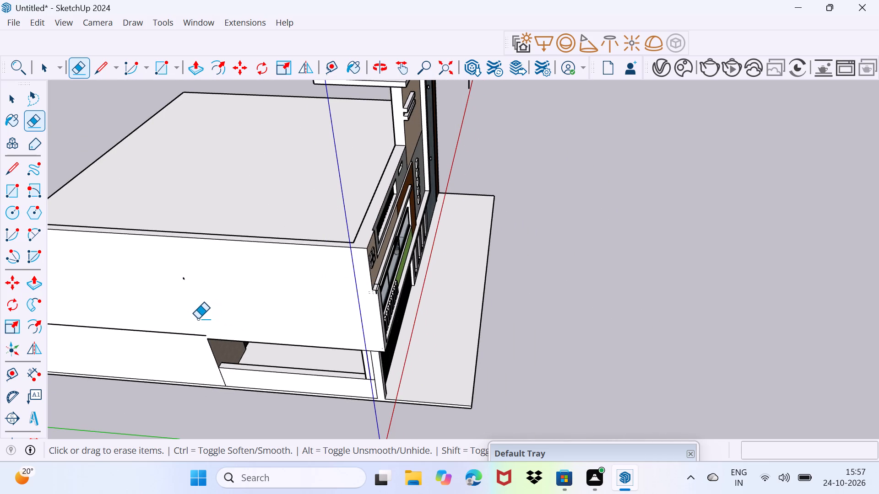
scroll(205, 277, up, 1)
click(181, 278)
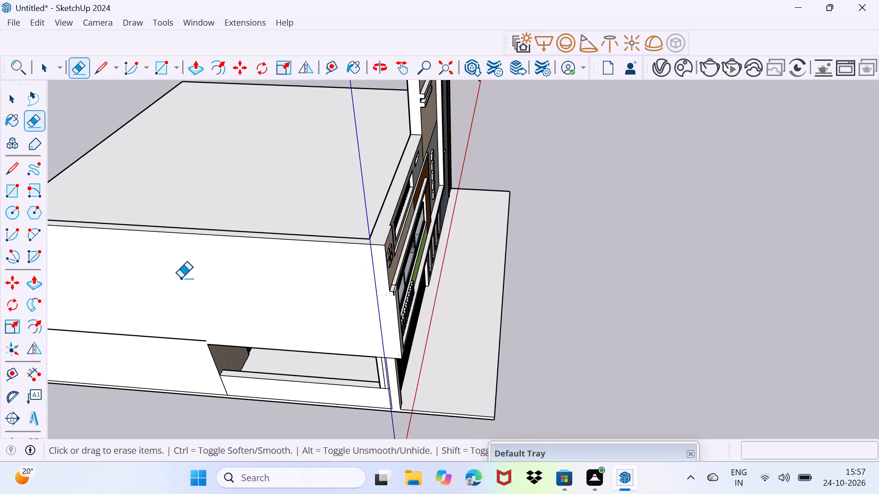
Erase the remaining horizontal floor seam on the same side wall, running from the ground-floor opening towards the rear.
middle_drag(318, 298, 20, 270)
scroll(318, 298, up, 1)
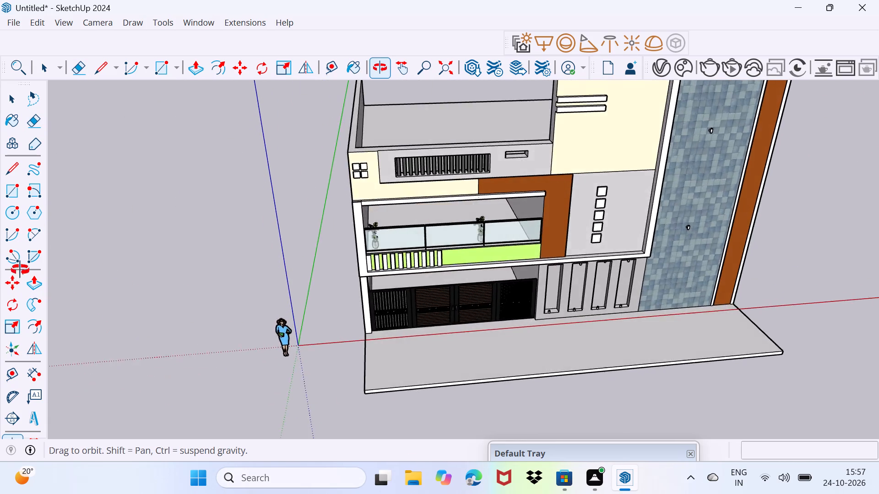
middle_drag(20, 270, 303, 139)
scroll(157, 263, up, 4)
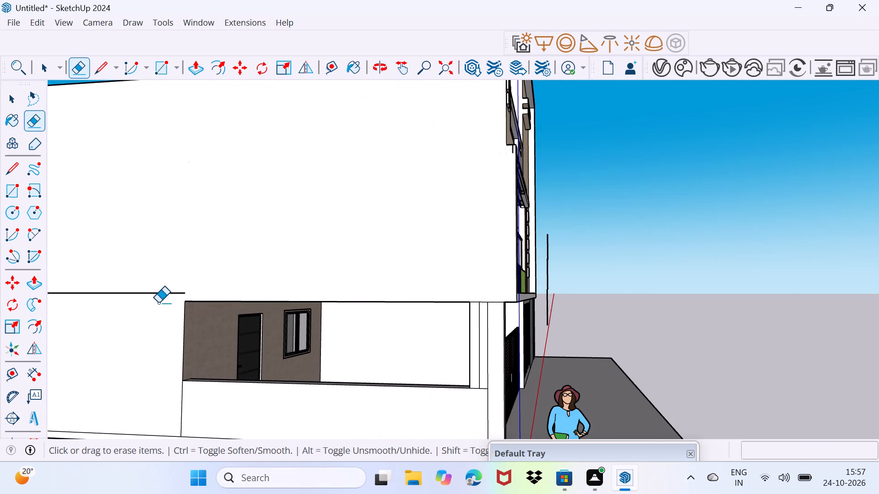
click(161, 294)
Erase the horizontal floor seam on the opposite side wall, next to the stone-clad tower.
scroll(154, 299, down, 6)
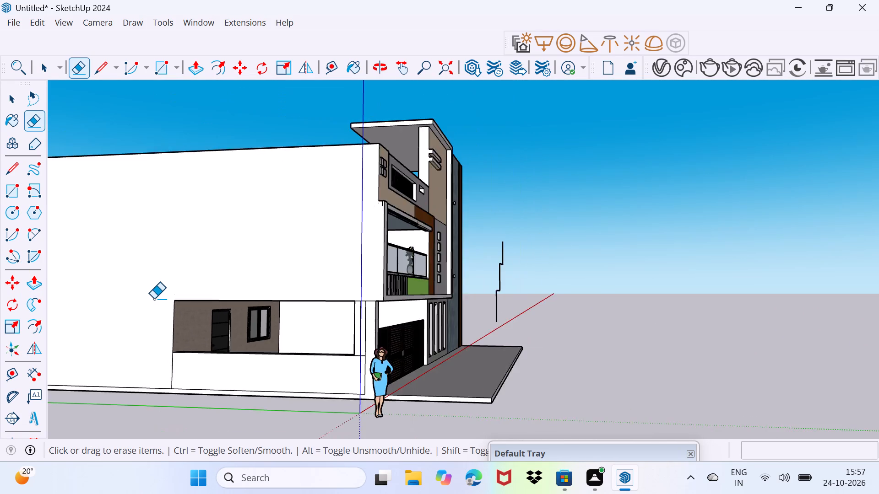
scroll(154, 299, down, 7)
middle_drag(278, 259, 106, 312)
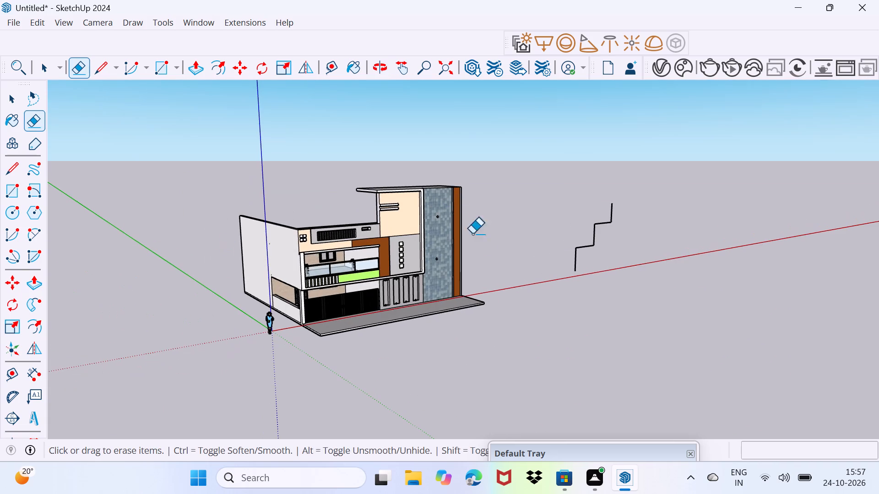
middle_drag(494, 255, 184, 289)
scroll(492, 269, up, 2)
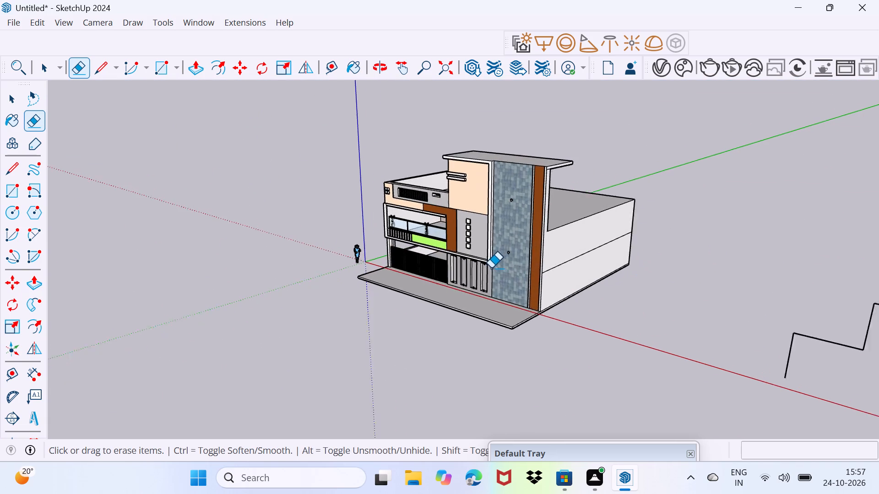
scroll(491, 268, up, 2)
scroll(585, 261, up, 5)
click(586, 260)
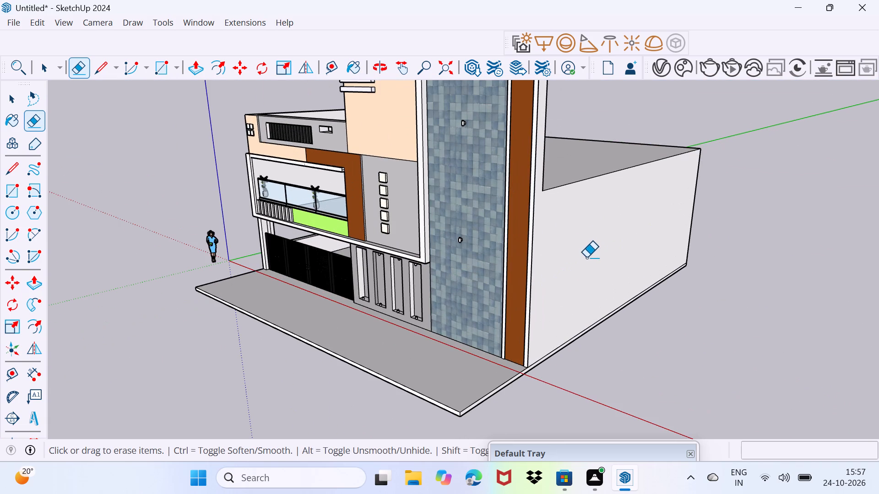
Erase the horizontal floor seam across the rear wall of the house.
scroll(586, 258, down, 2)
middle_drag(662, 233, 179, 245)
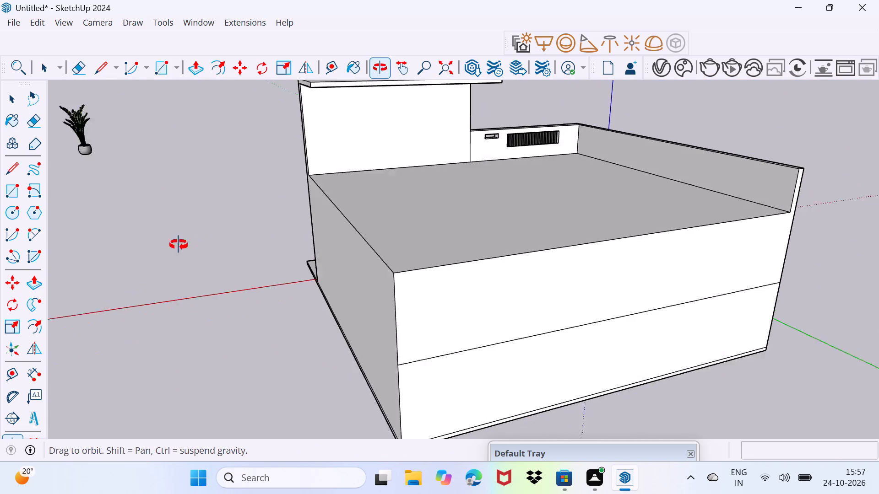
middle_drag(179, 245, 178, 245)
click(481, 339)
Draw a short upright line in the empty space beside the tower, viewed from the front of the house.
middle_drag(407, 288, 878, 285)
middle_drag(469, 299, 493, 303)
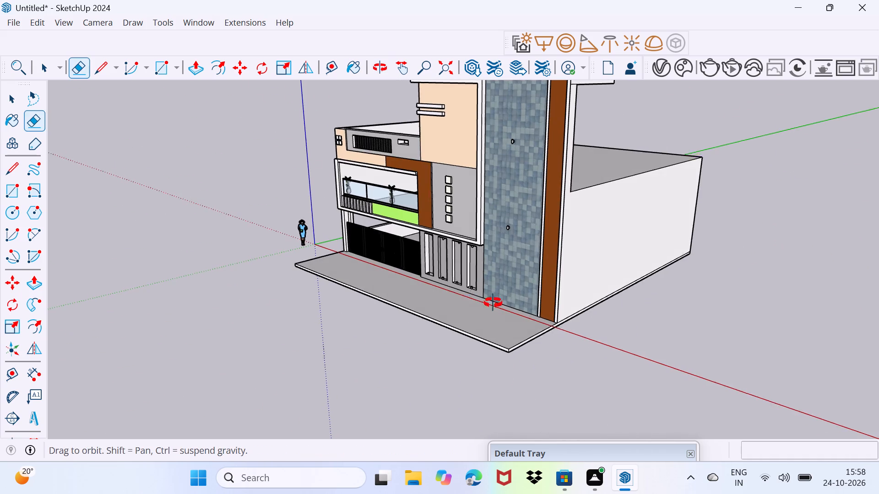
middle_drag(493, 303, 705, 290)
scroll(461, 246, up, 2)
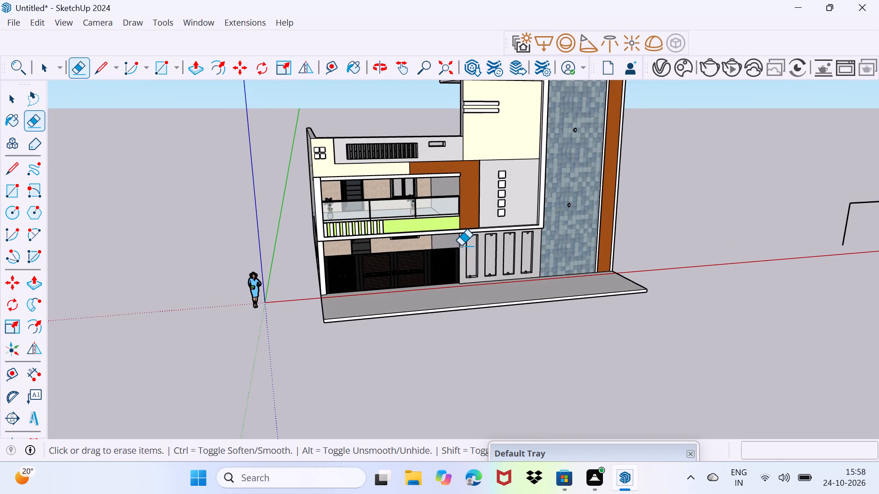
scroll(461, 246, up, 2)
key(space)
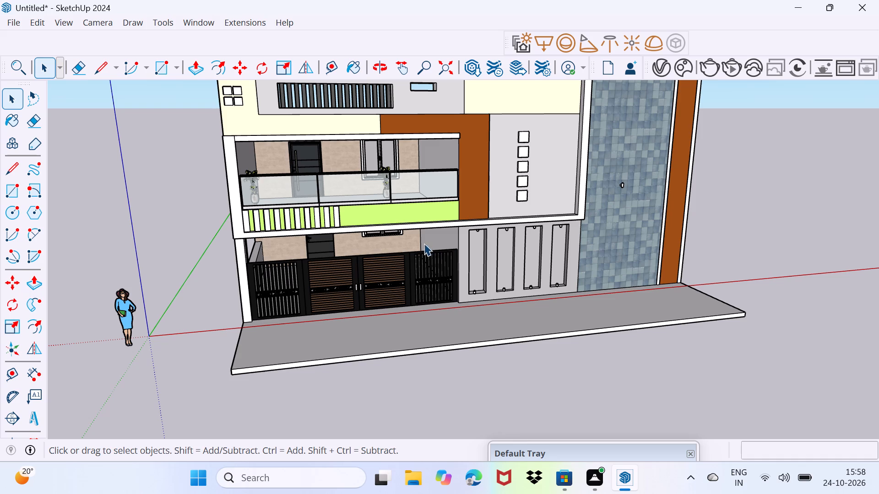
key(l)
click(751, 275)
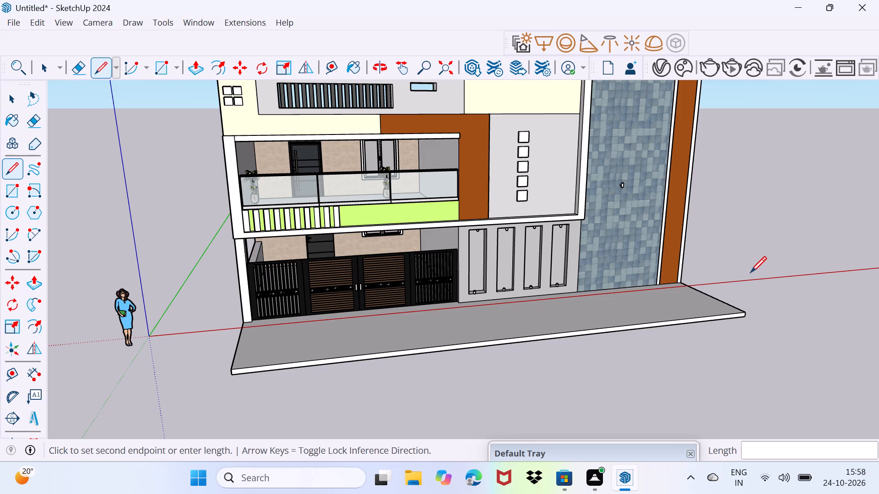
click(751, 244)
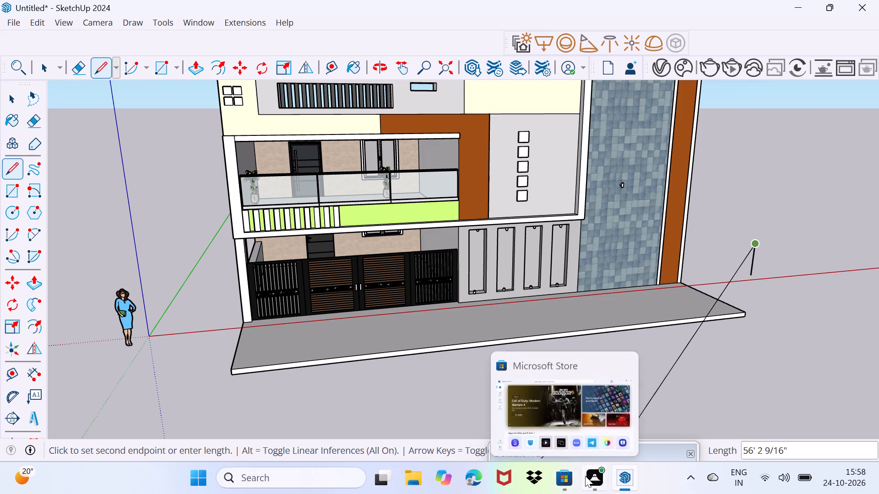
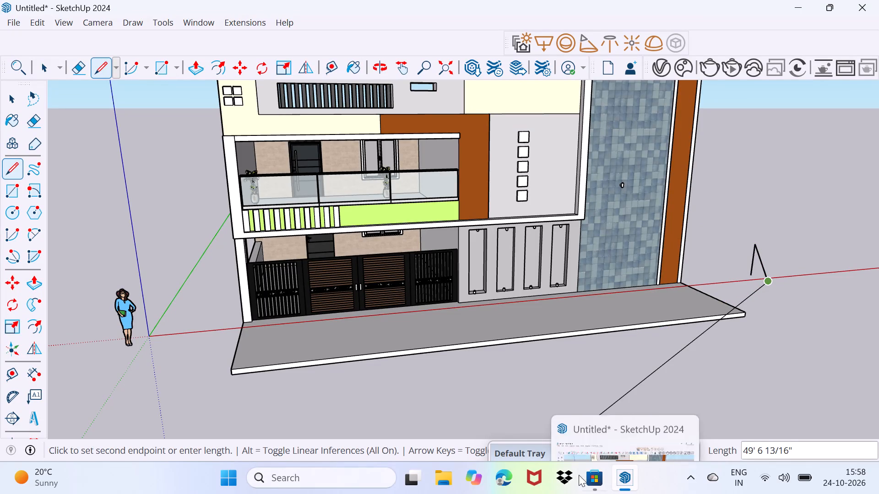
Minimise the SketchUp window and launch the Fuji application from the desktop.
click(803, 7)
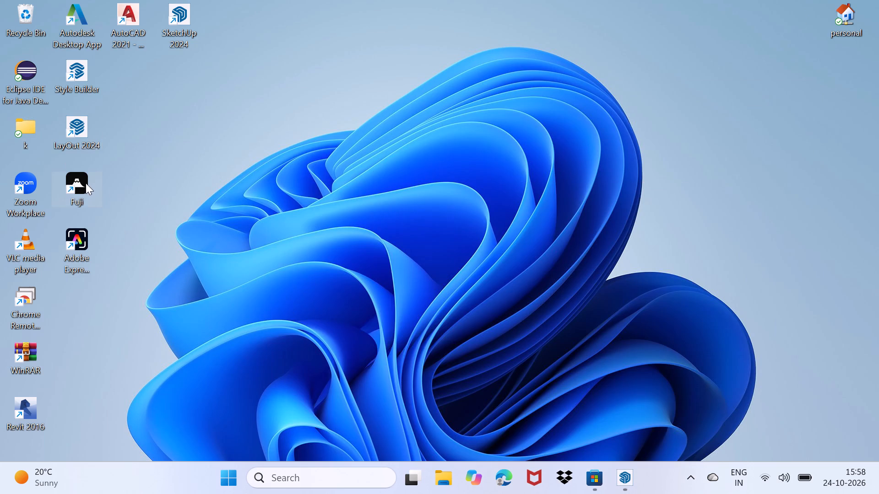
double_click(86, 183)
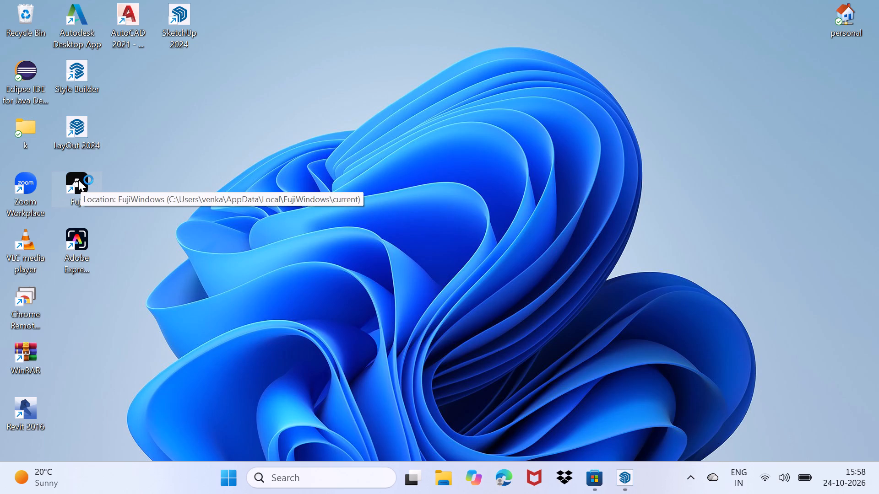
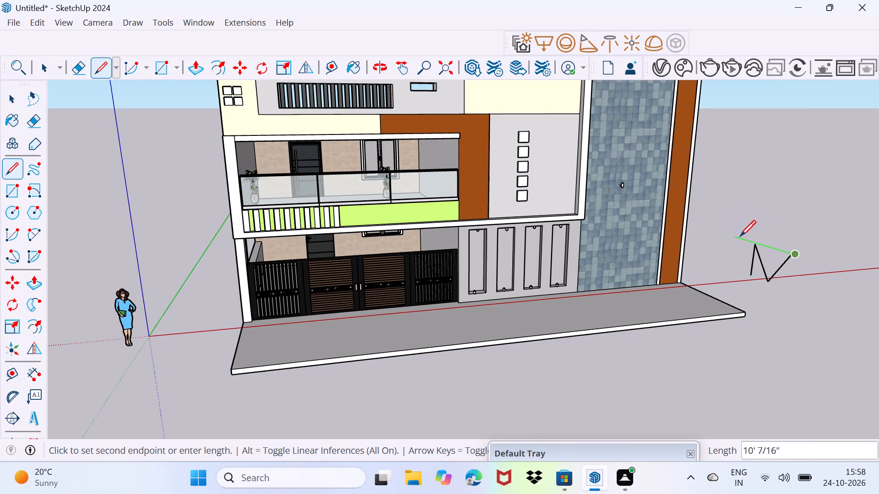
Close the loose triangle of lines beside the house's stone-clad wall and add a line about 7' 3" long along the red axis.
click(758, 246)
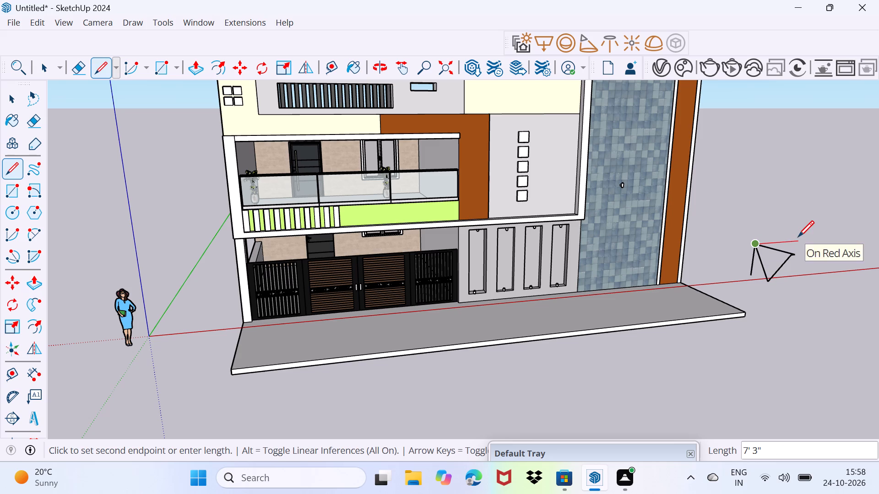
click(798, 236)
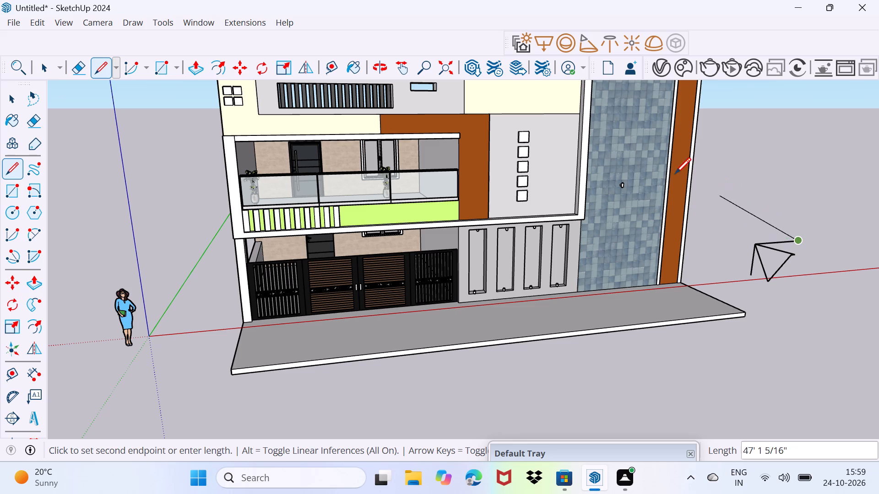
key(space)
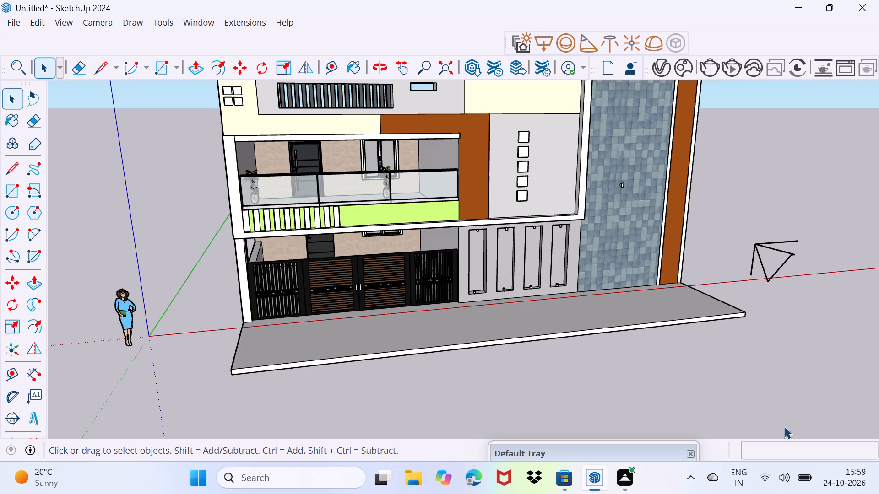
Delete all the loose lines forming the triangle shape beside the house, beyond the brown vertical band.
middle_drag(727, 290, 697, 301)
drag(748, 206, 852, 322)
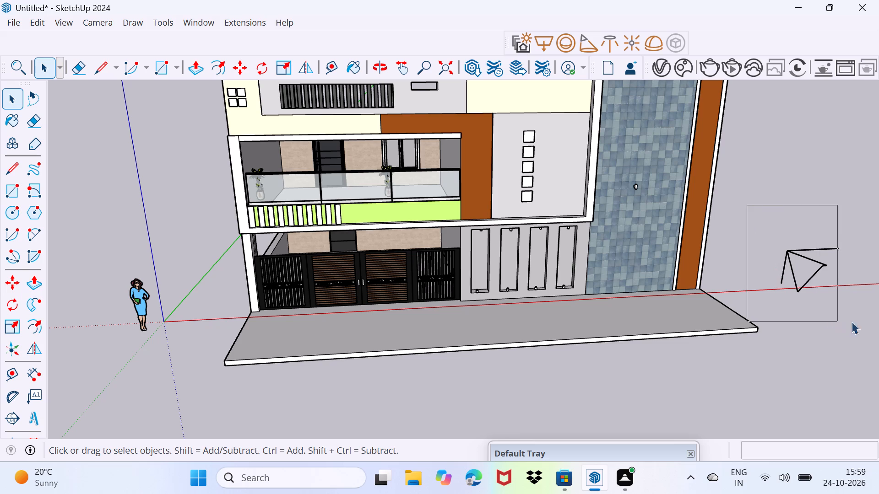
drag(852, 322, 873, 322)
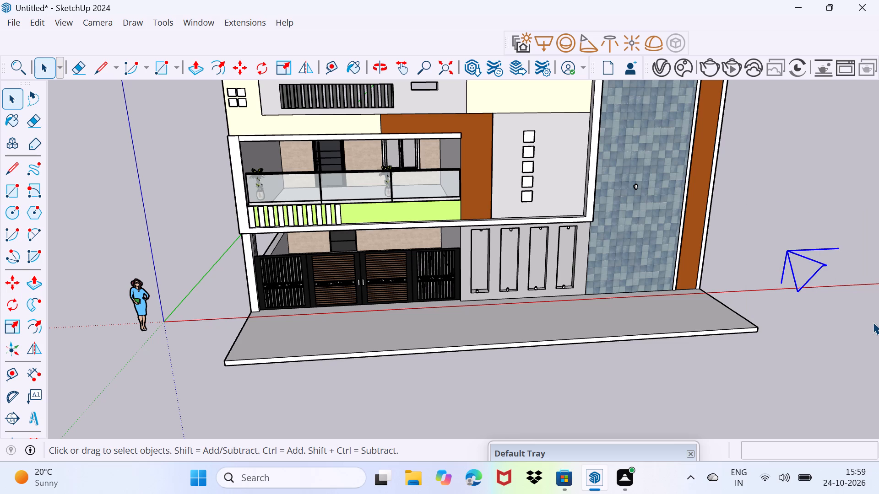
key(Delete)
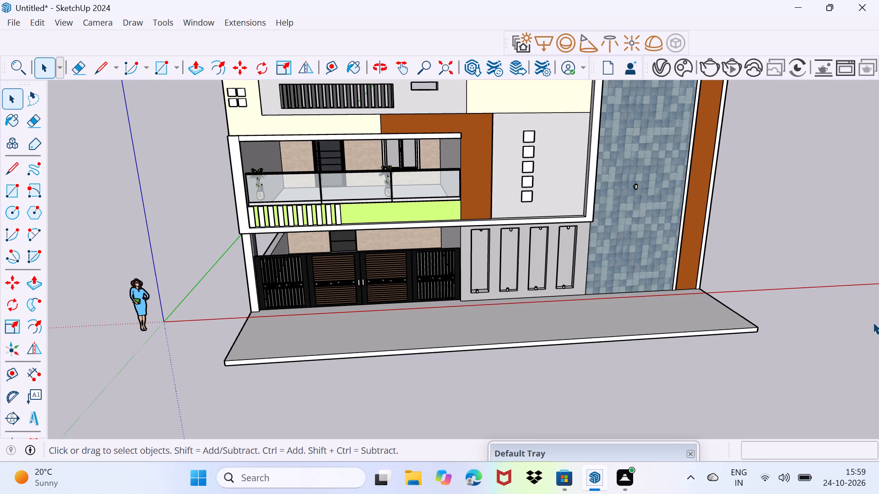
Delete the remaining loose stepped line floating in empty space beyond the house's stone-clad wall.
scroll(701, 274, down, 3)
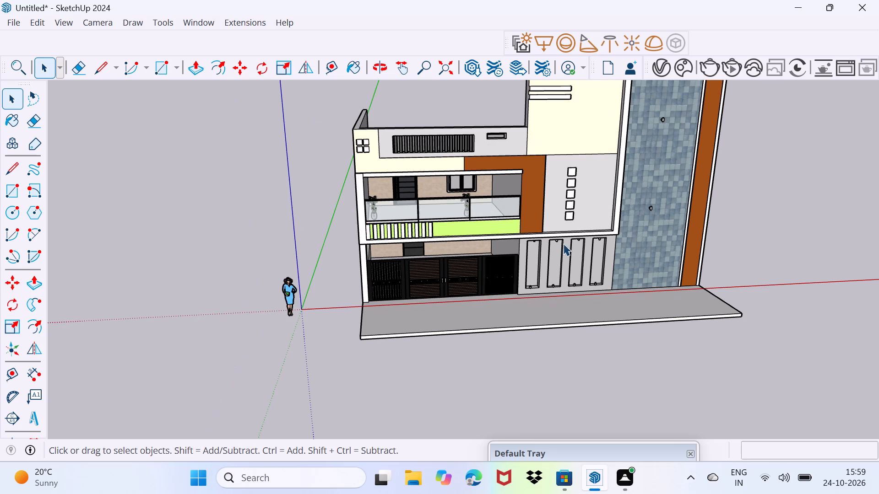
middle_drag(558, 242, 668, 252)
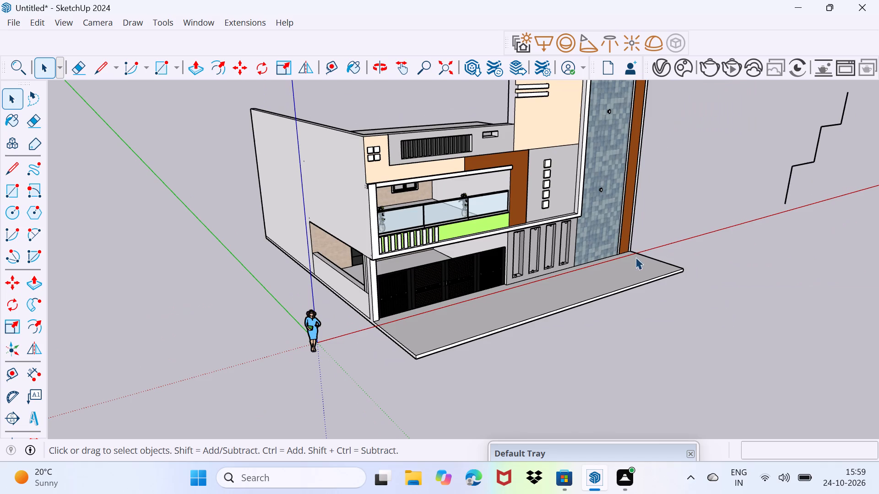
scroll(755, 179, down, 1)
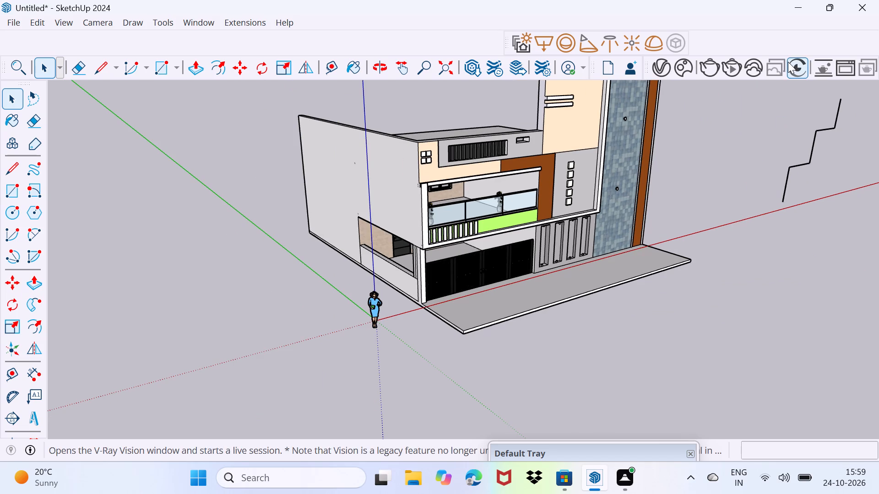
scroll(802, 134, down, 2)
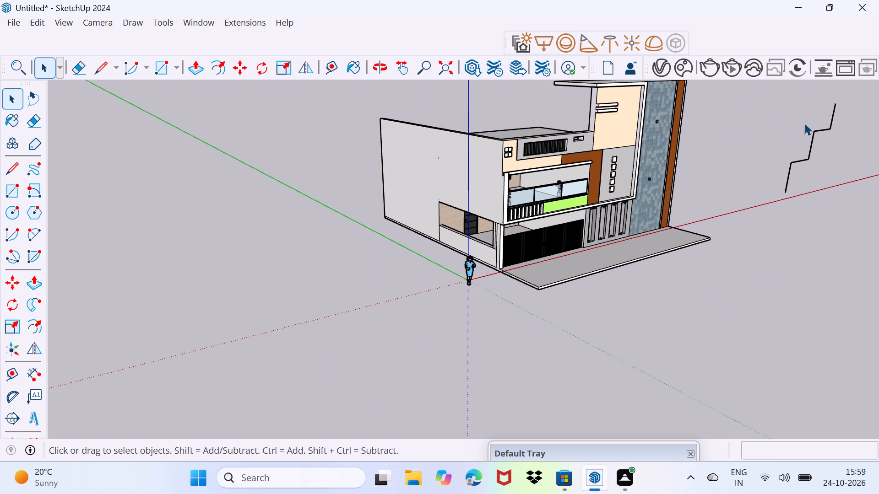
middle_drag(804, 123, 575, 180)
drag(513, 123, 713, 294)
key(Delete)
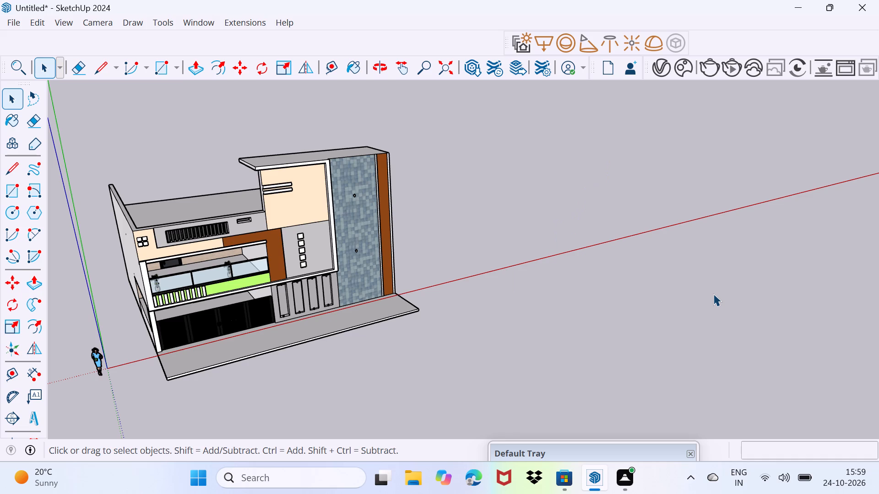